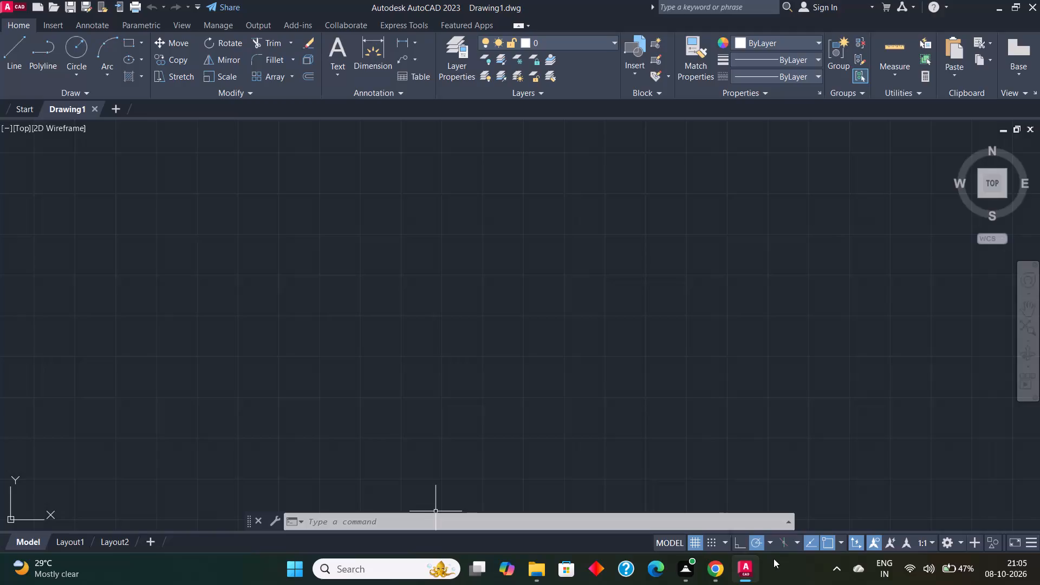
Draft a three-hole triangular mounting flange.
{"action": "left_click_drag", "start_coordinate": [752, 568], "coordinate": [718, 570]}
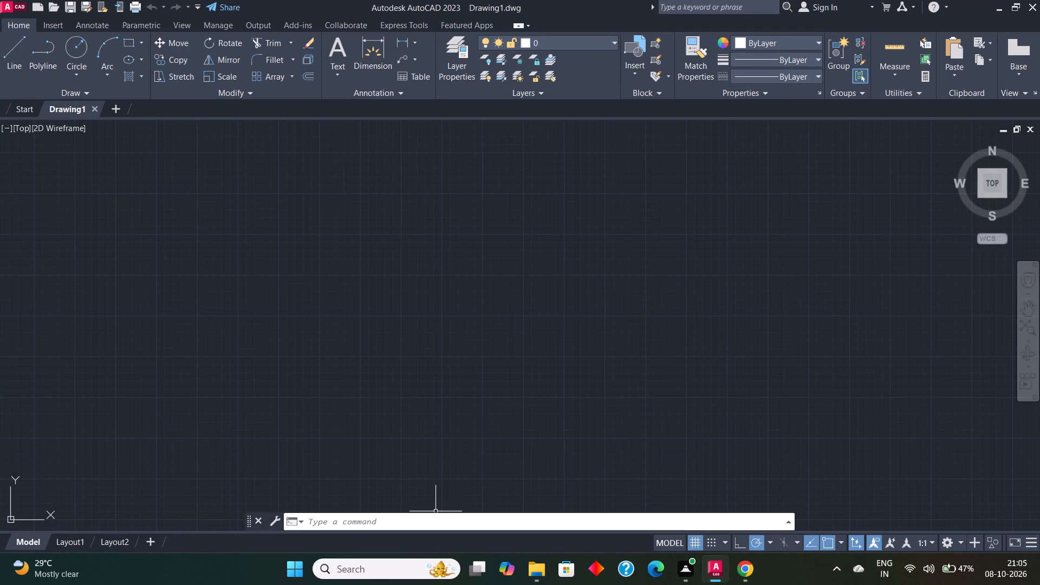
Turn on command-history logging for the drawing with LOGFILEON.
{"action": "left_click", "coordinate": [512, 522]}
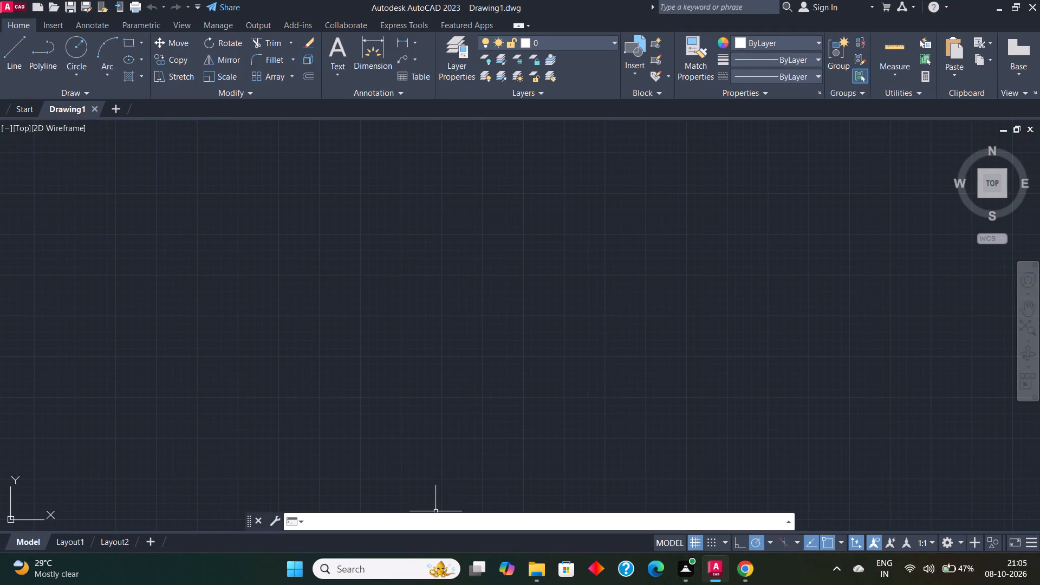
{"action": "type", "text": "lo"}
{"action": "key", "text": "g"}
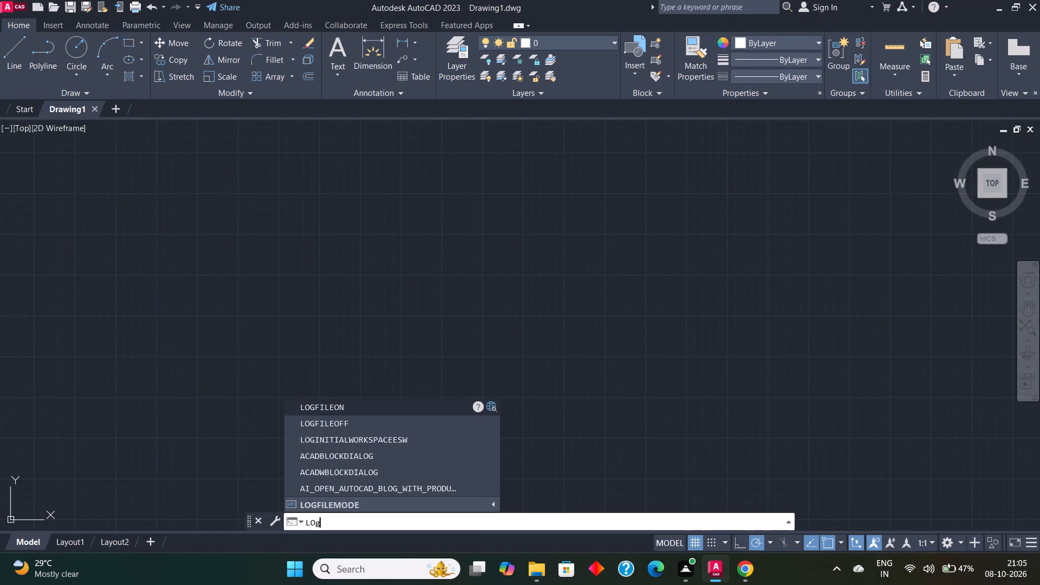
{"action": "left_click", "coordinate": [371, 405]}
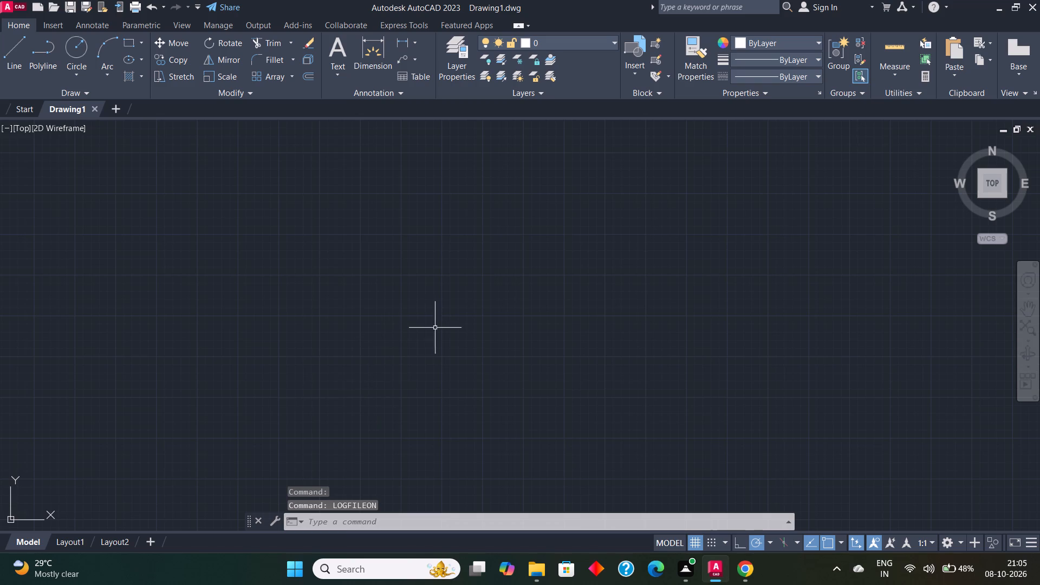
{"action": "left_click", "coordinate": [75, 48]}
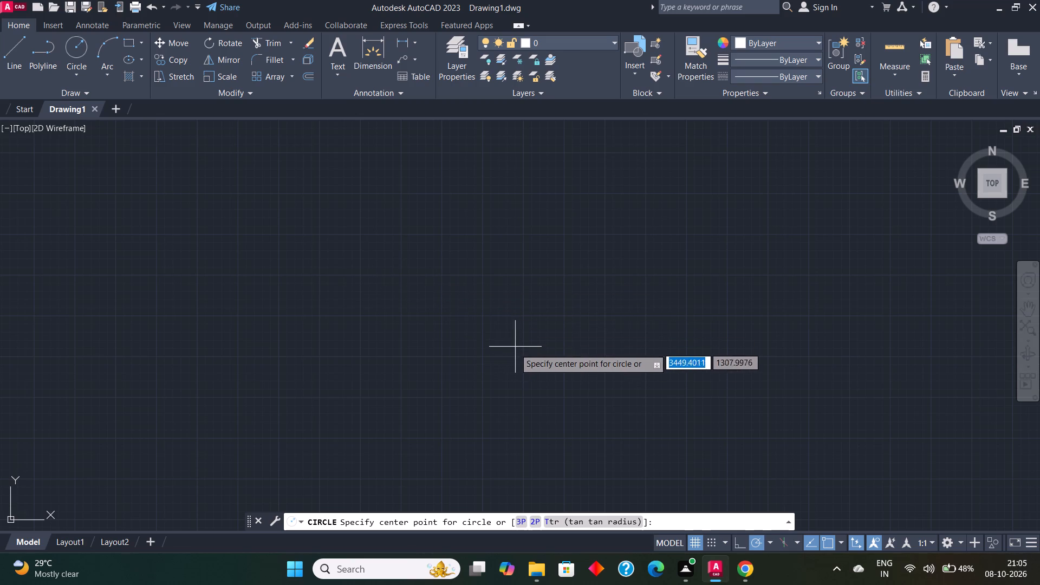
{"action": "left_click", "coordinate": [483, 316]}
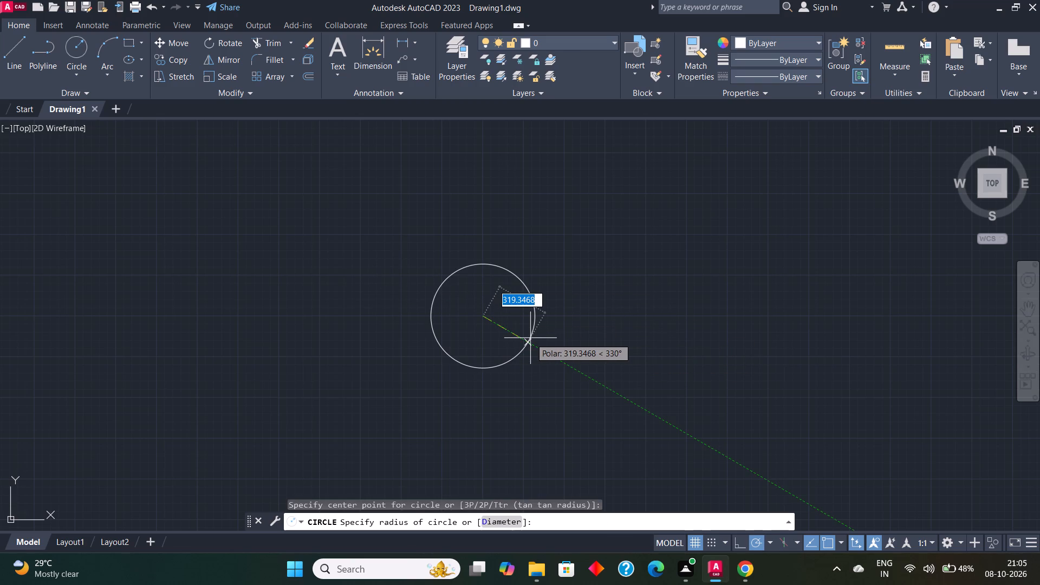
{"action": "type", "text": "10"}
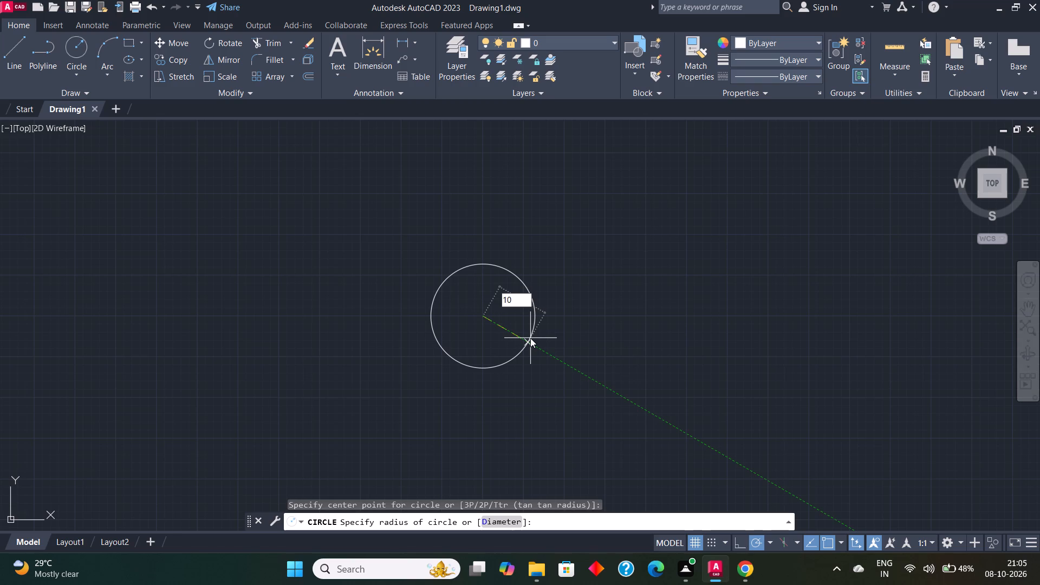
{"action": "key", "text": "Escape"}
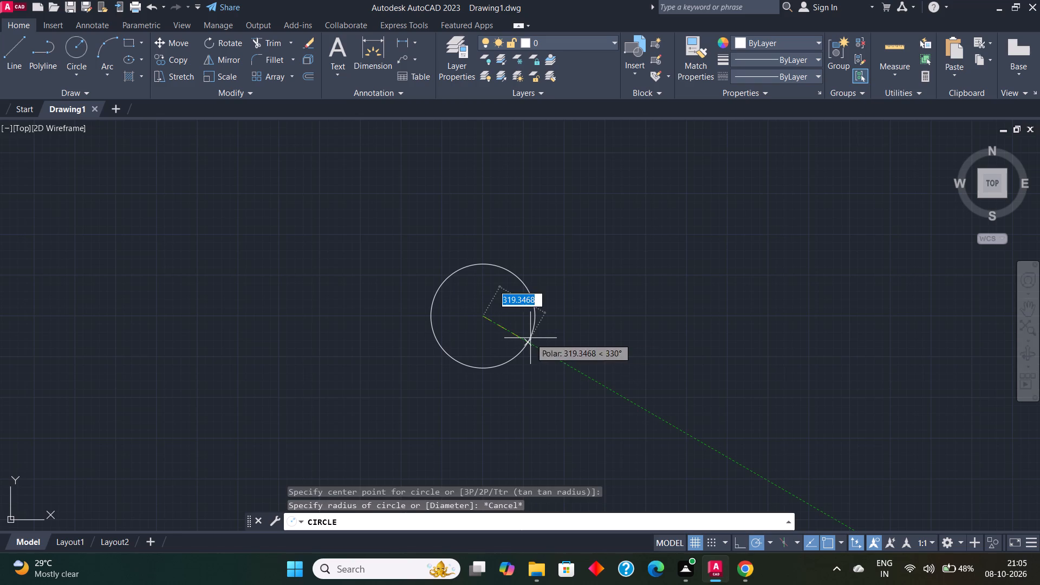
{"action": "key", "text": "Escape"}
Draw a circle of radius 10 near the middle of the drawing area using centre and radius.
{"action": "left_click", "coordinate": [68, 68]}
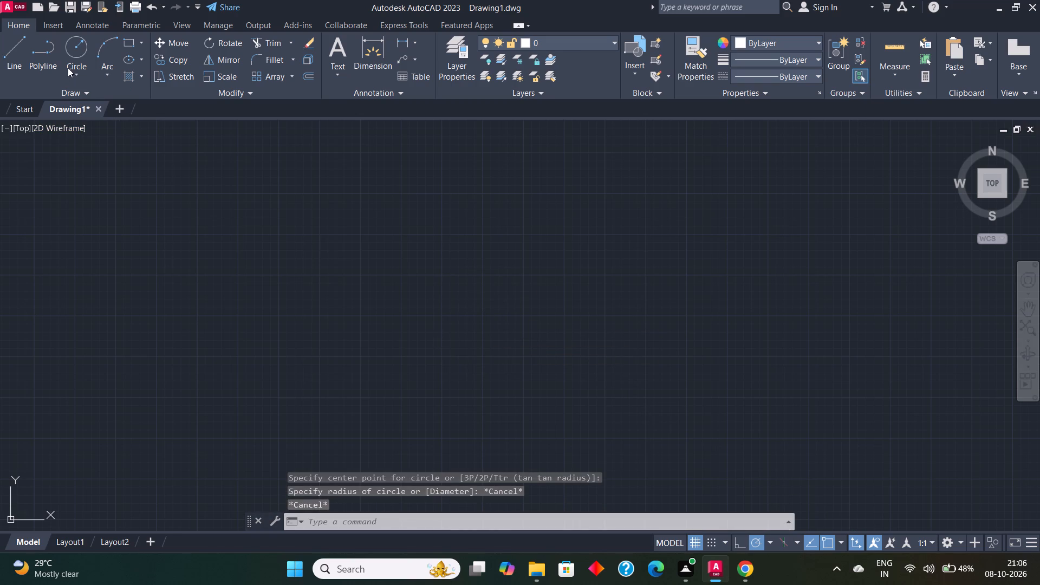
{"action": "left_click", "coordinate": [101, 99]}
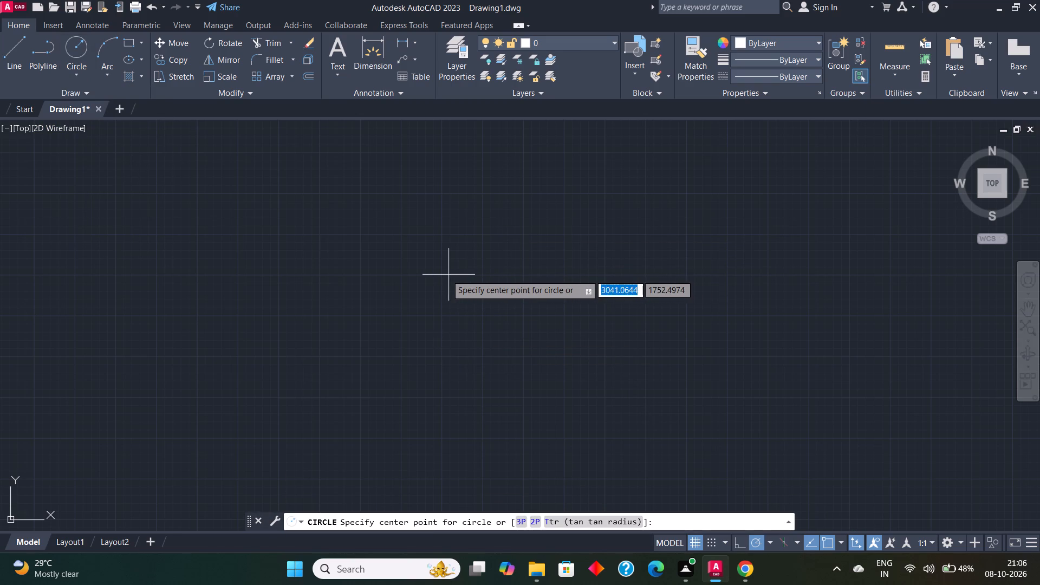
{"action": "left_click", "coordinate": [442, 275]}
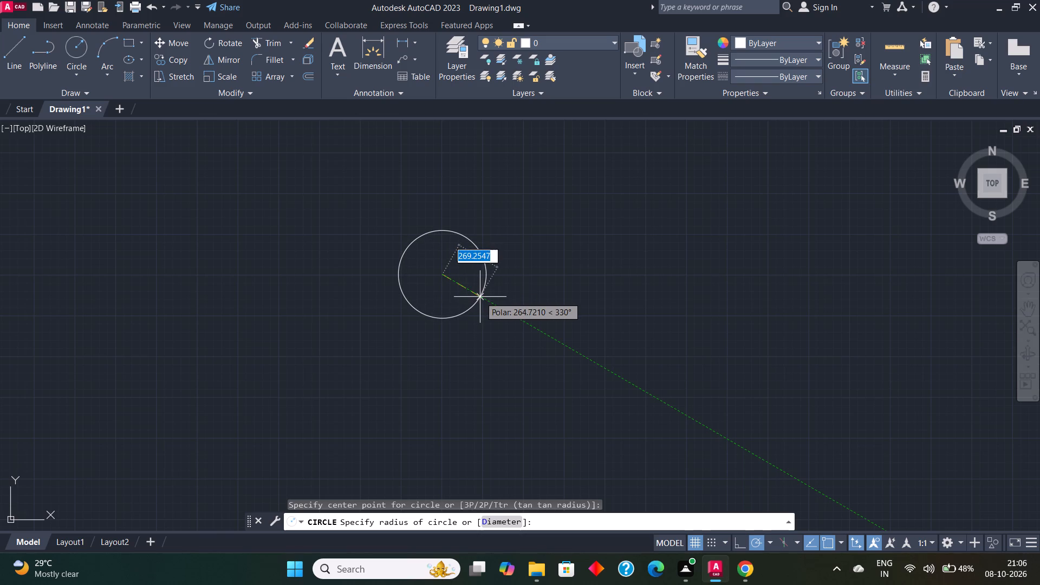
{"action": "type", "text": "10"}
{"action": "key", "text": "Return"}
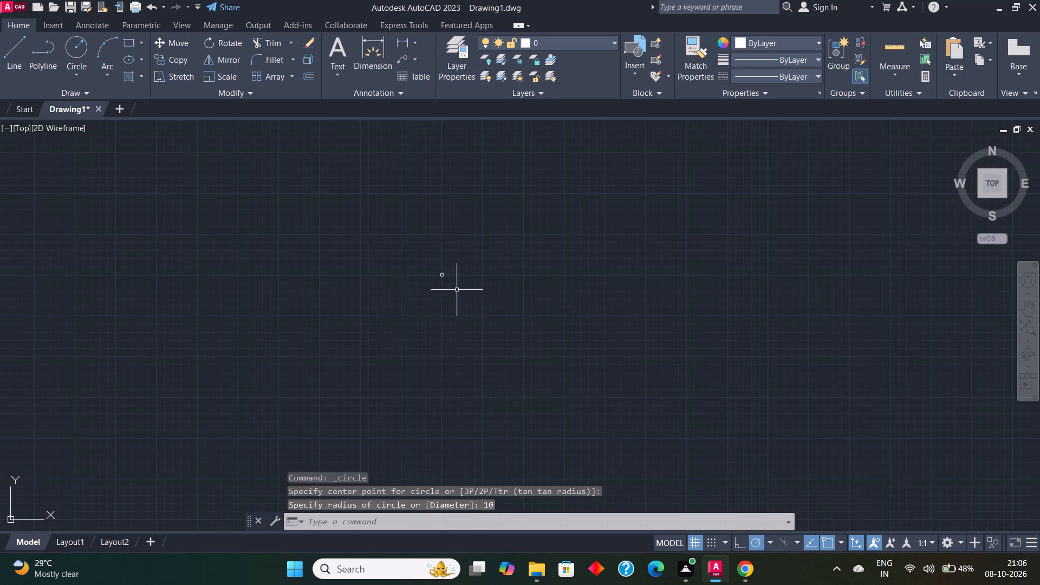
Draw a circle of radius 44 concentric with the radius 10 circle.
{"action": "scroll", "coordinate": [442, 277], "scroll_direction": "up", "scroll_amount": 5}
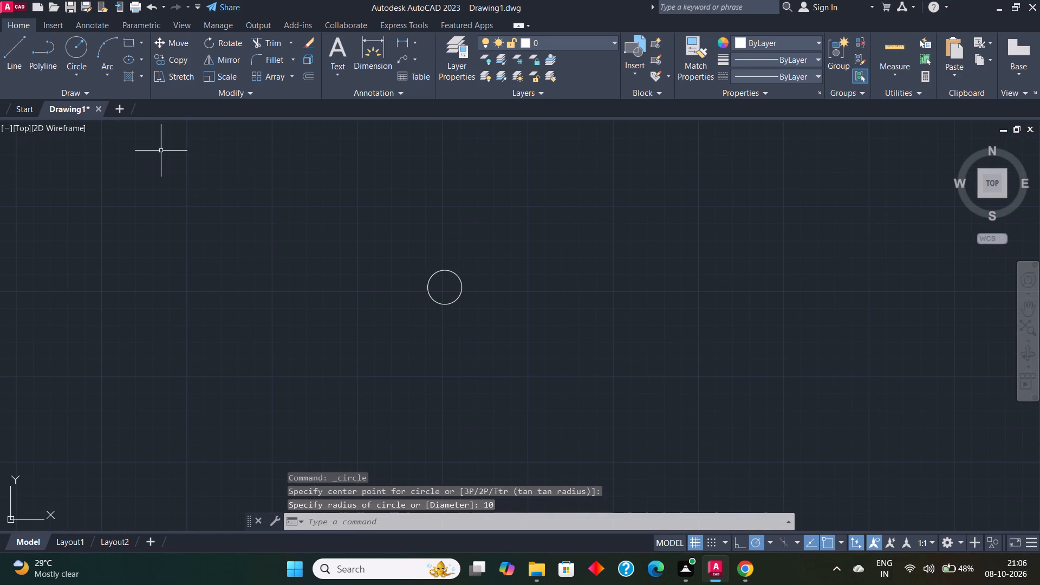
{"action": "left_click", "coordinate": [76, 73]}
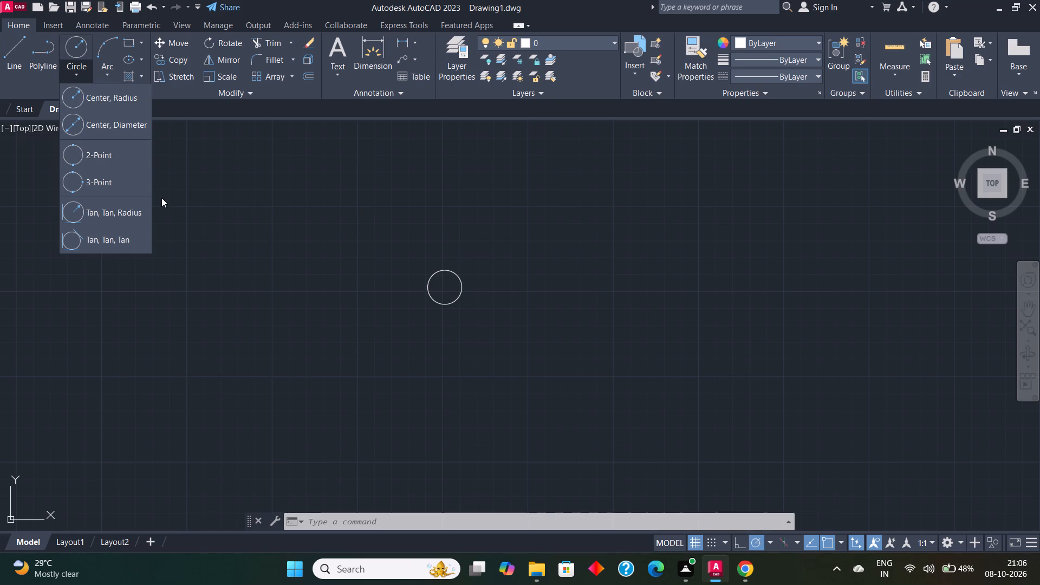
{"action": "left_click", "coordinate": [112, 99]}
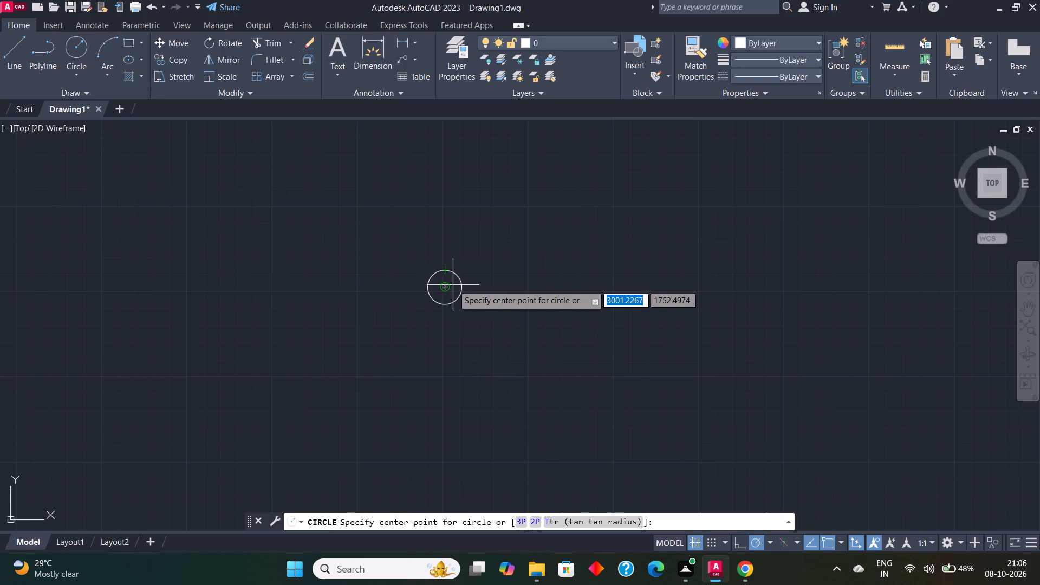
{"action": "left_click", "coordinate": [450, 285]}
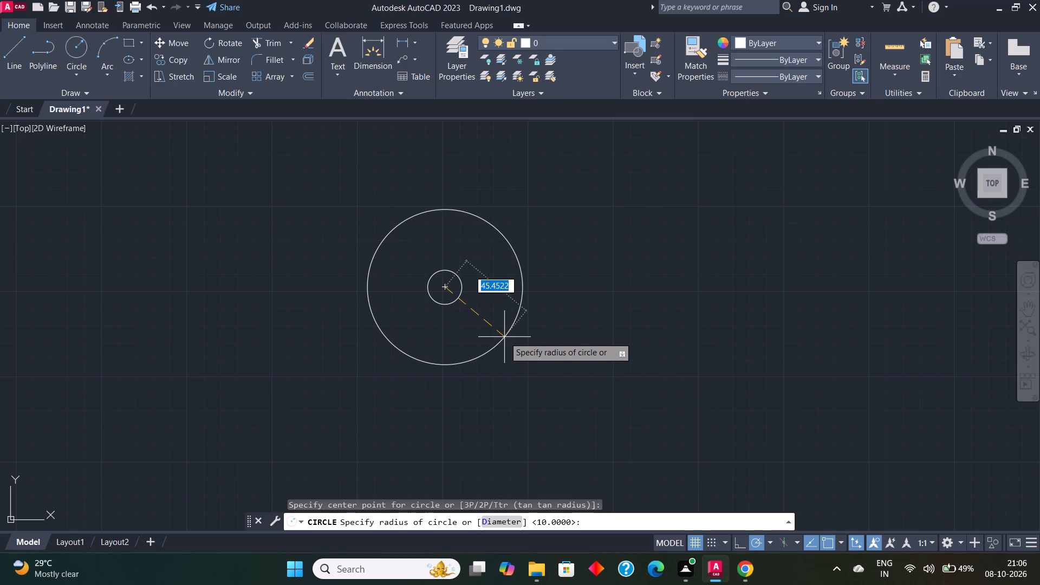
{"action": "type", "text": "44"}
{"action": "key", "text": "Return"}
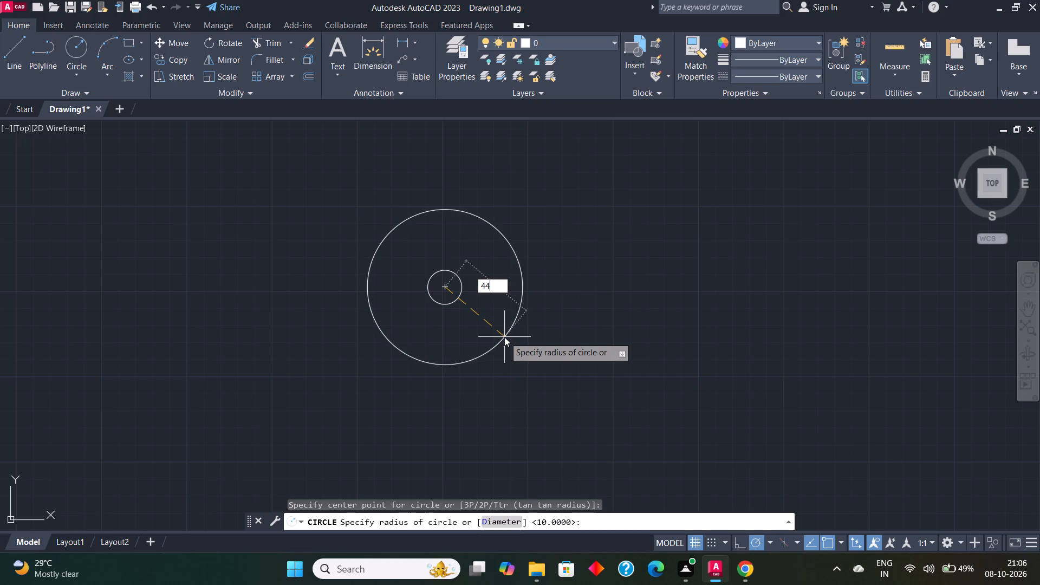
Check the outer circle's diameter with a trial line from its top quadrant to its bottom quadrant.
{"action": "left_click", "coordinate": [15, 51]}
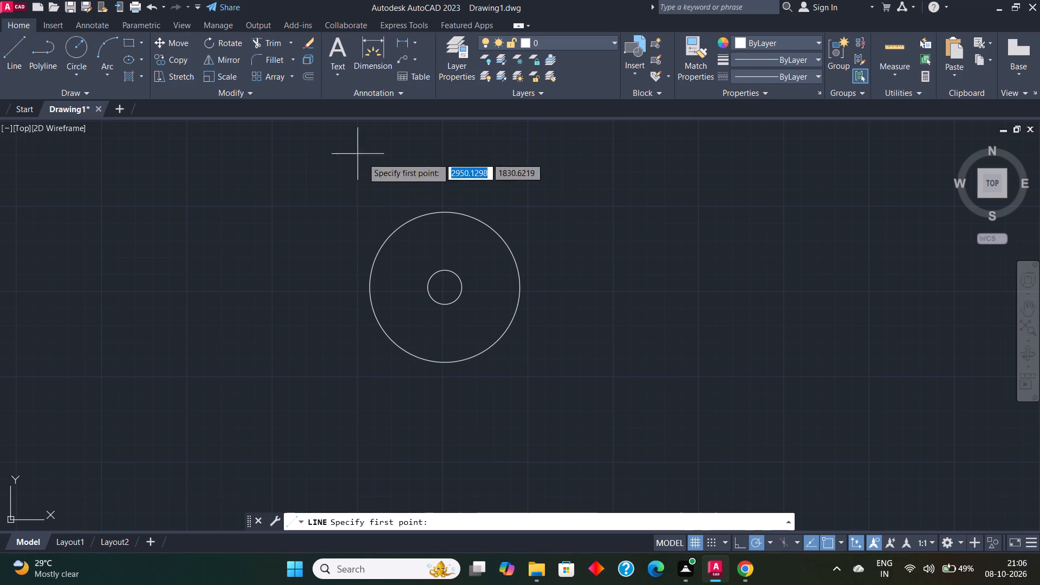
{"action": "left_click", "coordinate": [445, 208]}
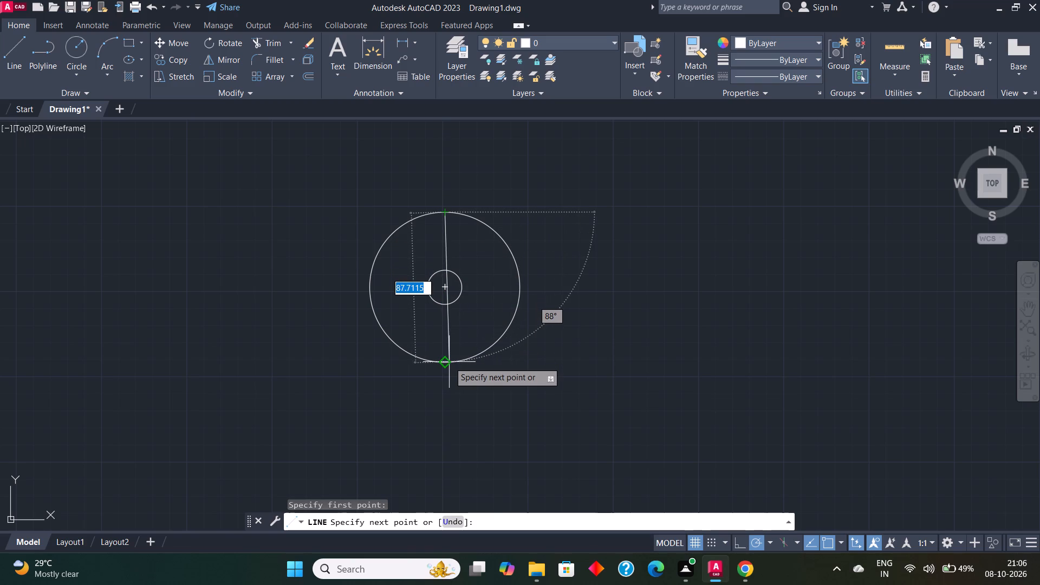
{"action": "key", "text": "Escape"}
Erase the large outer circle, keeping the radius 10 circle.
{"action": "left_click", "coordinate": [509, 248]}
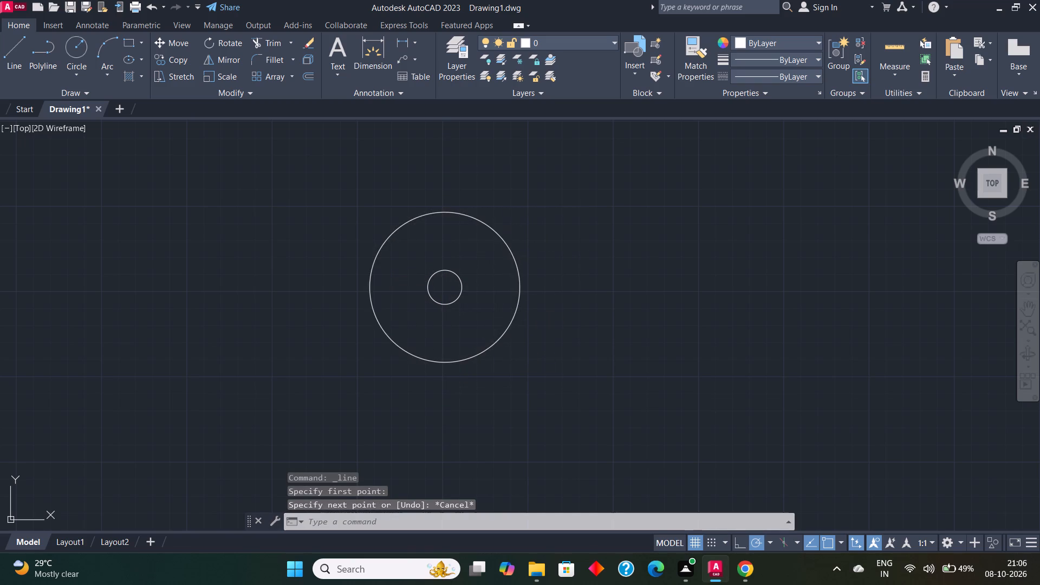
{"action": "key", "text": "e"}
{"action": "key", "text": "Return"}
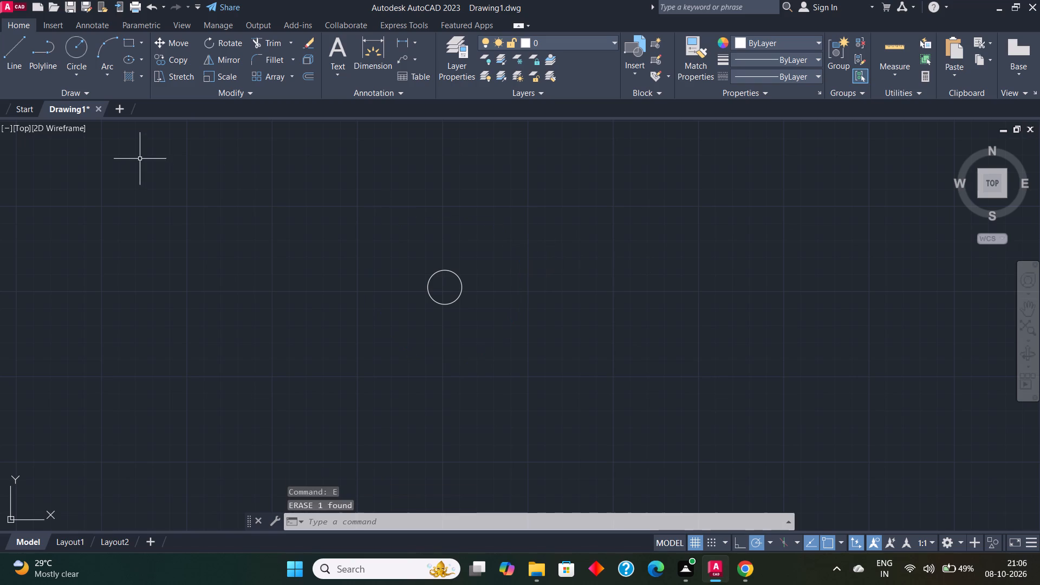
Draw a circle of diameter 44 concentric with the radius 10 circle using centre and diameter.
{"action": "left_click", "coordinate": [87, 72]}
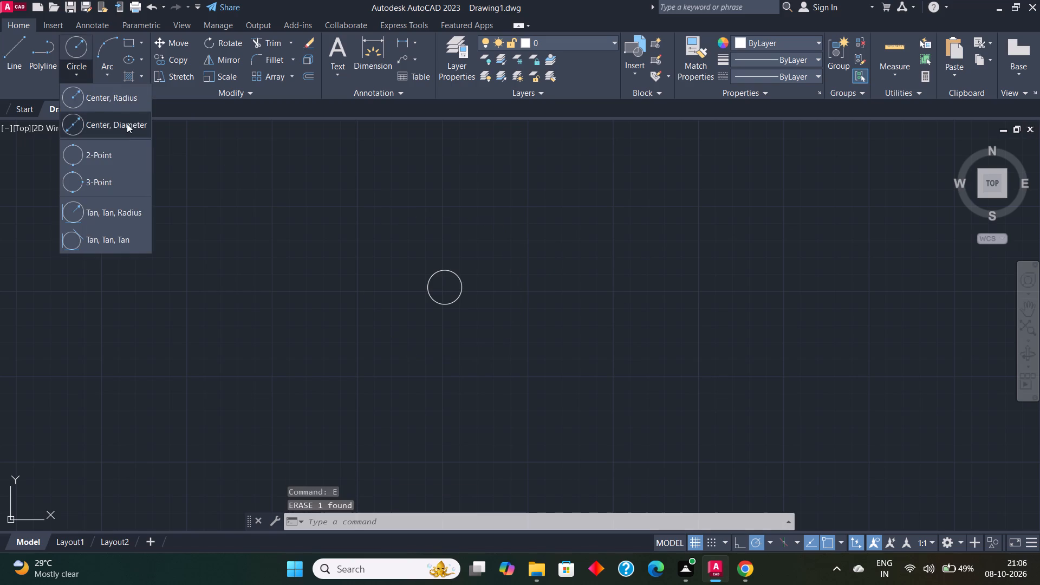
{"action": "left_click", "coordinate": [127, 123]}
{"action": "left_click", "coordinate": [447, 288]}
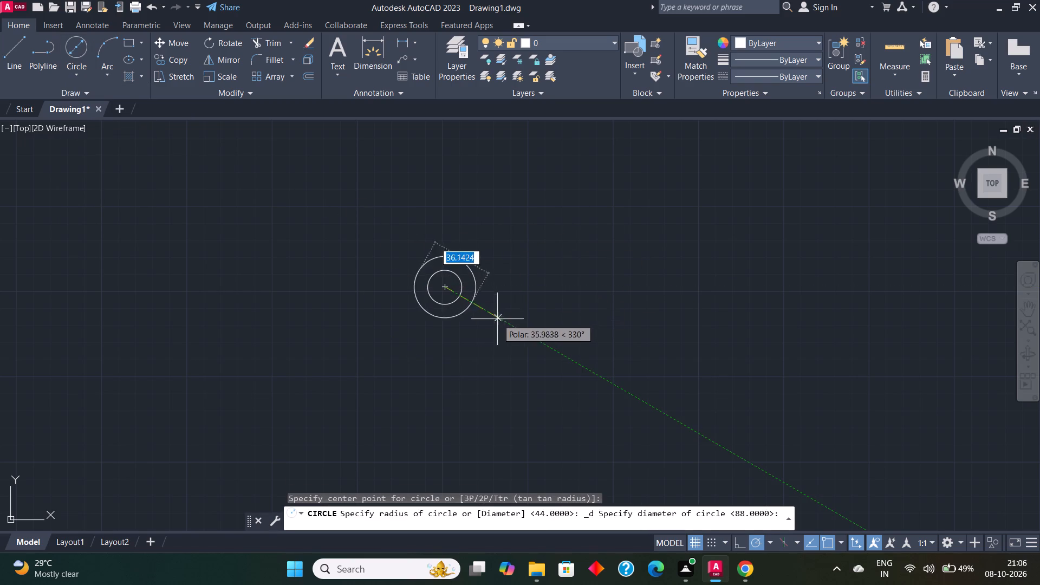
{"action": "type", "text": "44"}
{"action": "key", "text": "Return"}
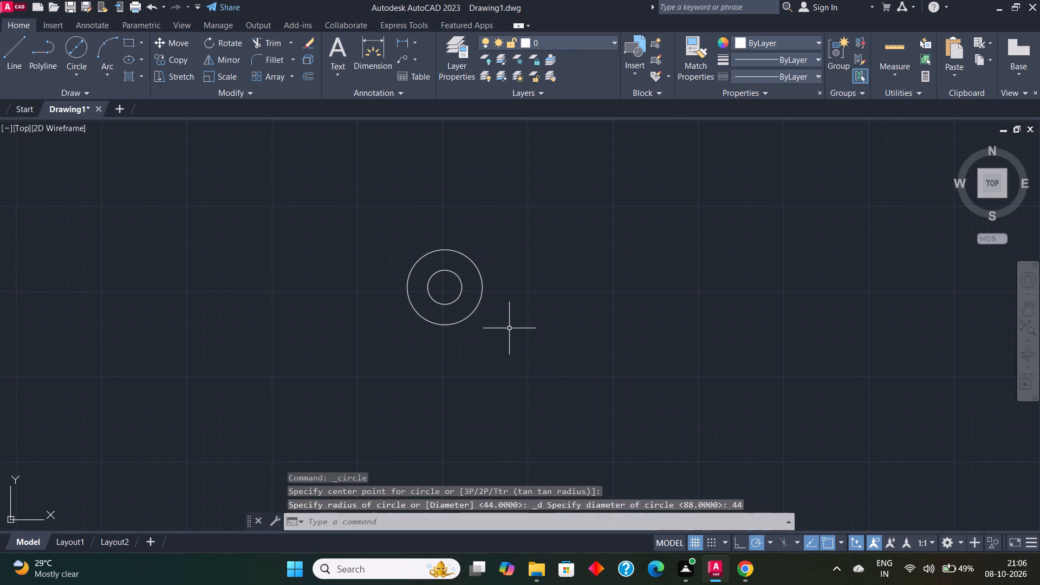
Check the new outer circle's diameter with a trial line from its top quadrant to its bottom quadrant.
{"action": "left_click", "coordinate": [6, 51]}
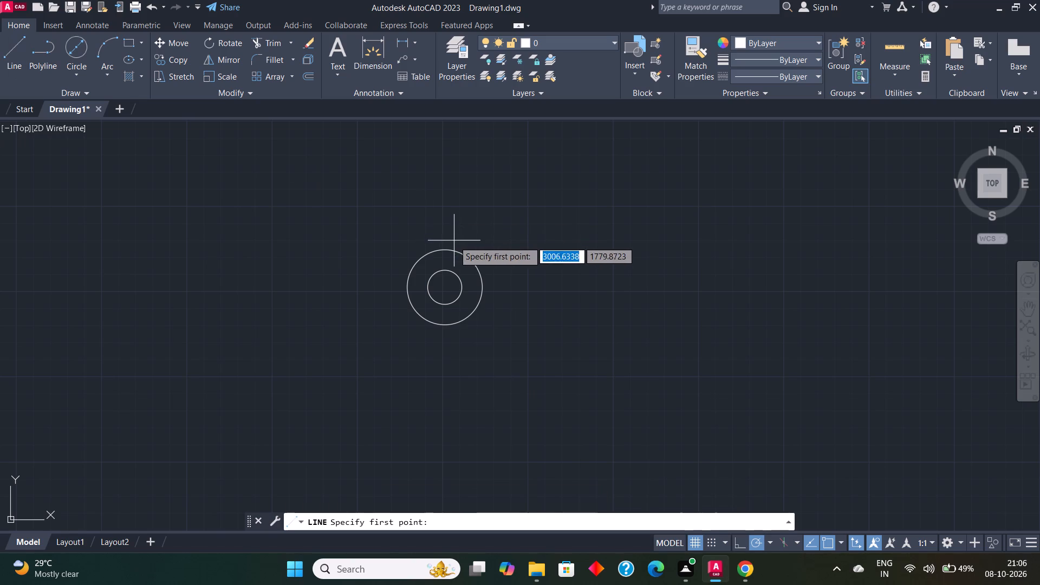
{"action": "left_click", "coordinate": [447, 250]}
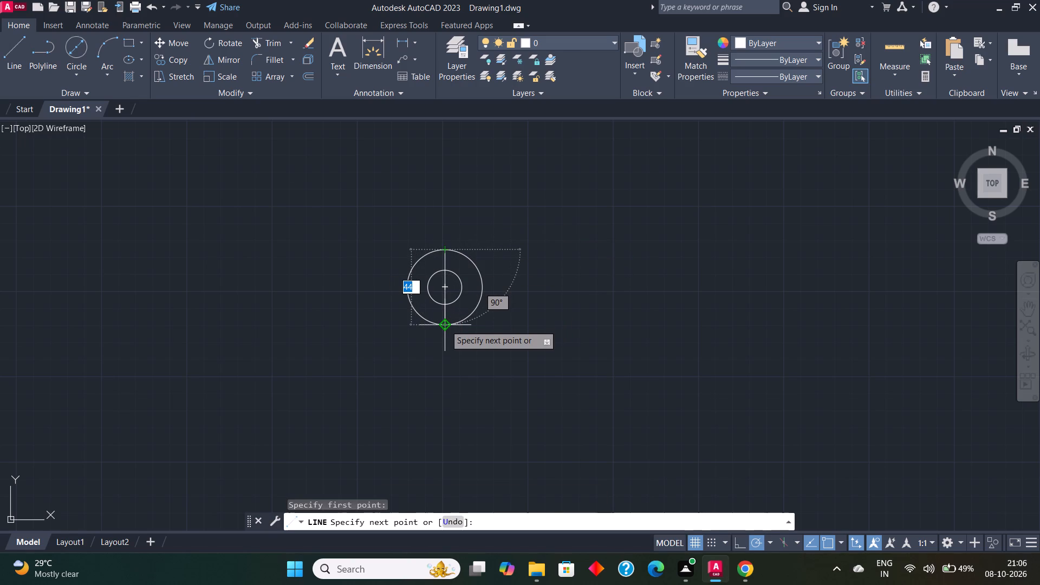
{"action": "key", "text": "Escape"}
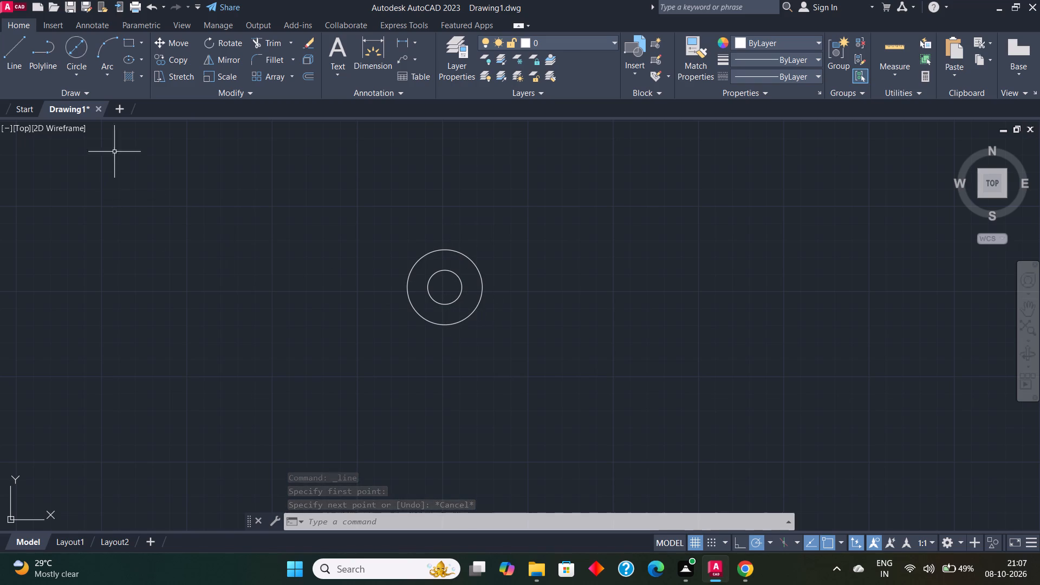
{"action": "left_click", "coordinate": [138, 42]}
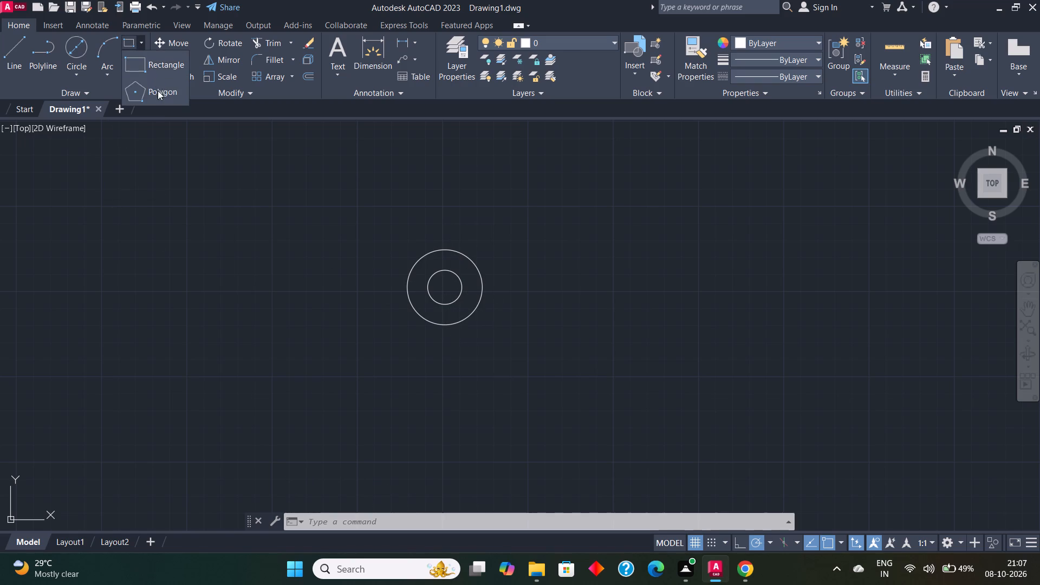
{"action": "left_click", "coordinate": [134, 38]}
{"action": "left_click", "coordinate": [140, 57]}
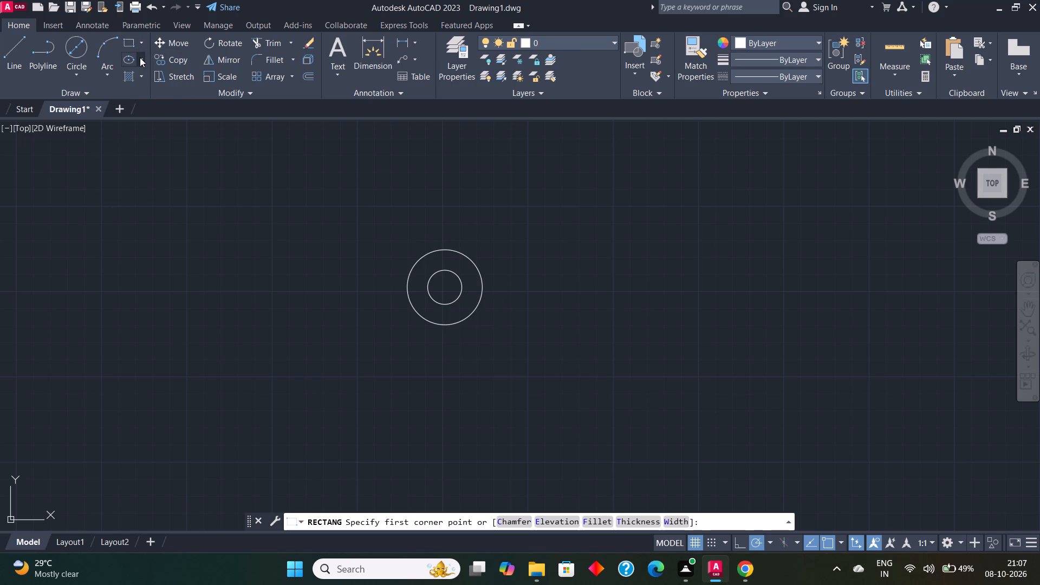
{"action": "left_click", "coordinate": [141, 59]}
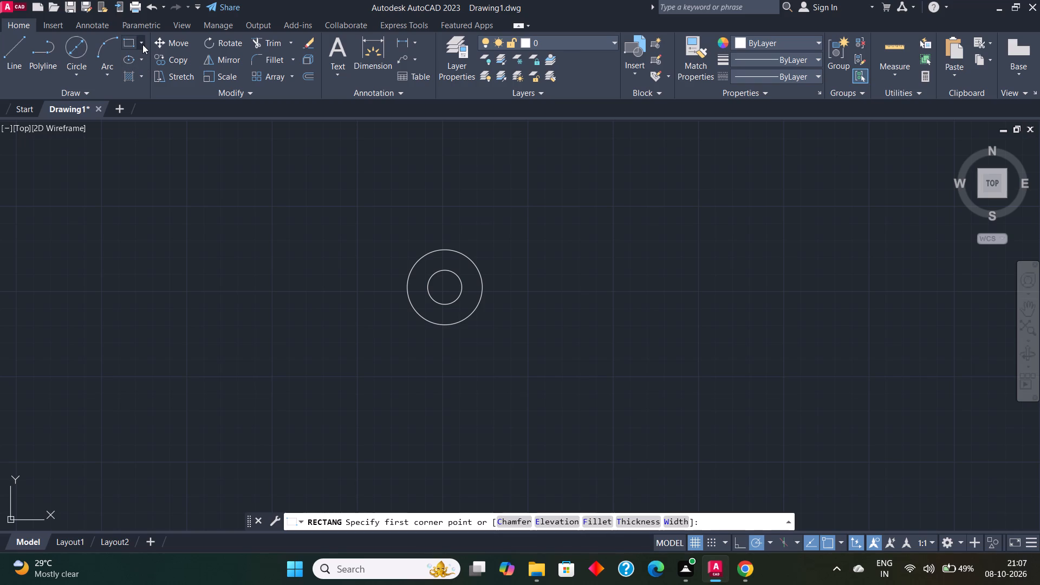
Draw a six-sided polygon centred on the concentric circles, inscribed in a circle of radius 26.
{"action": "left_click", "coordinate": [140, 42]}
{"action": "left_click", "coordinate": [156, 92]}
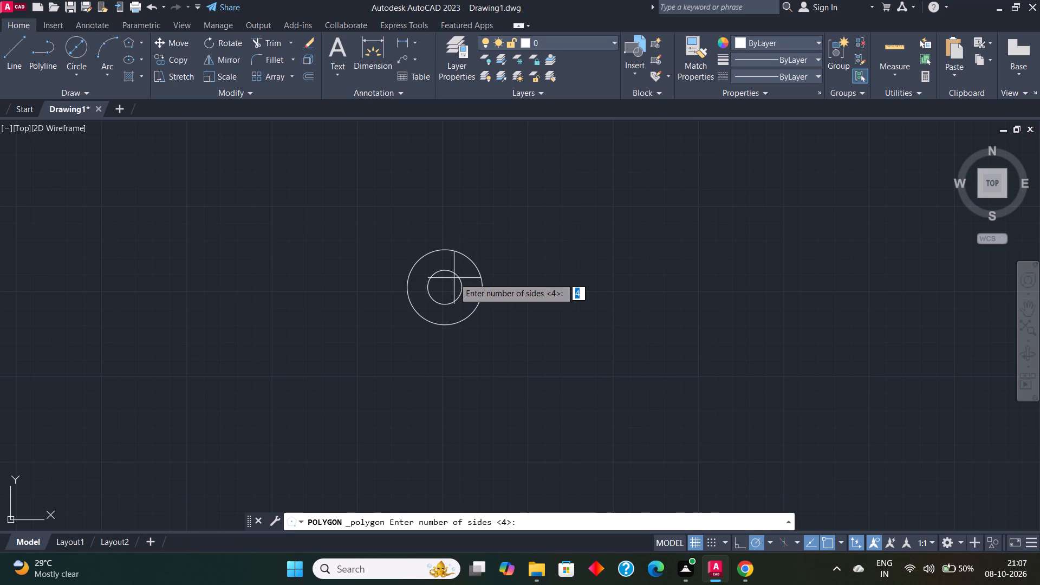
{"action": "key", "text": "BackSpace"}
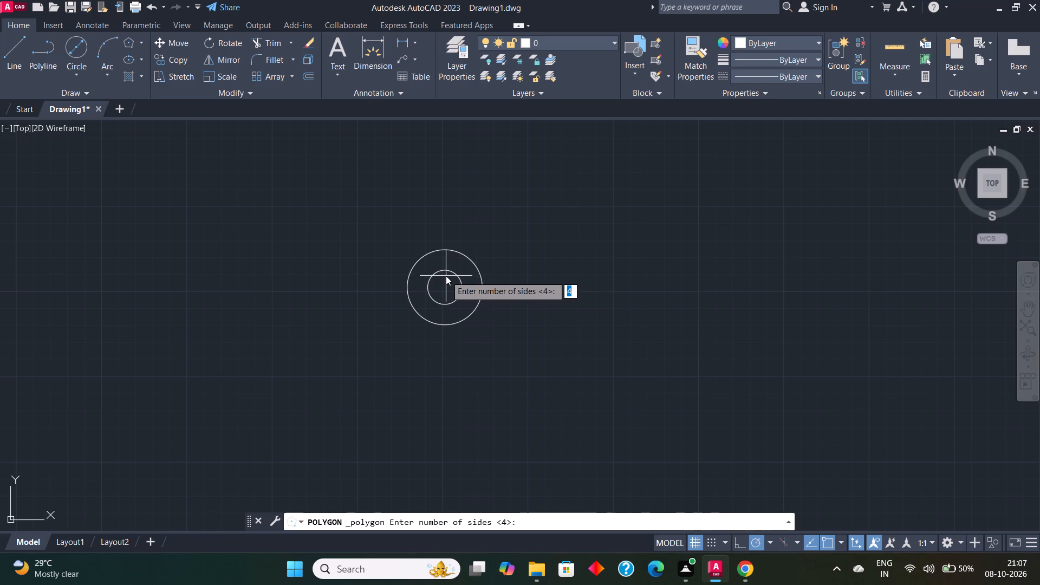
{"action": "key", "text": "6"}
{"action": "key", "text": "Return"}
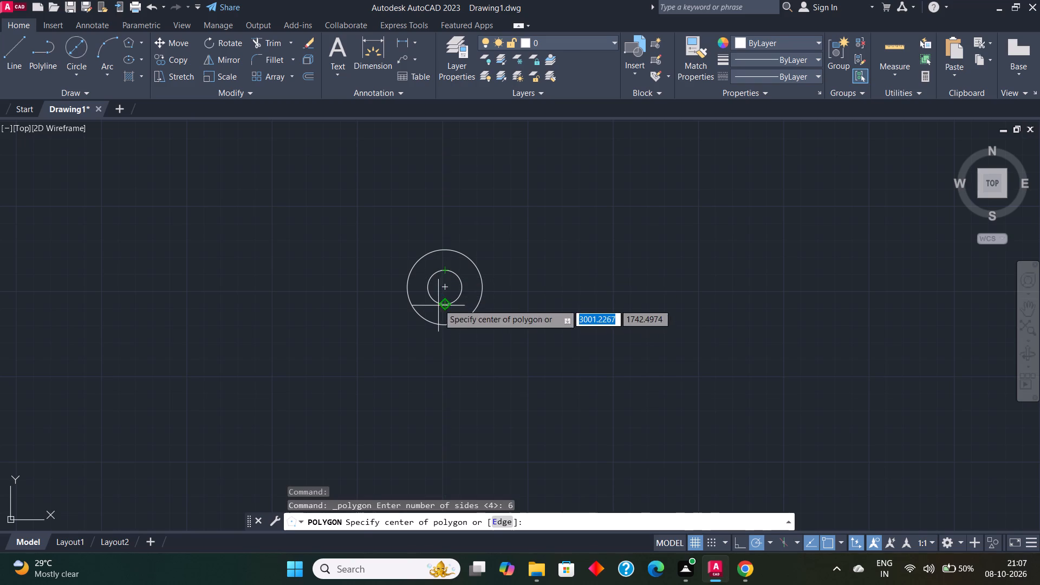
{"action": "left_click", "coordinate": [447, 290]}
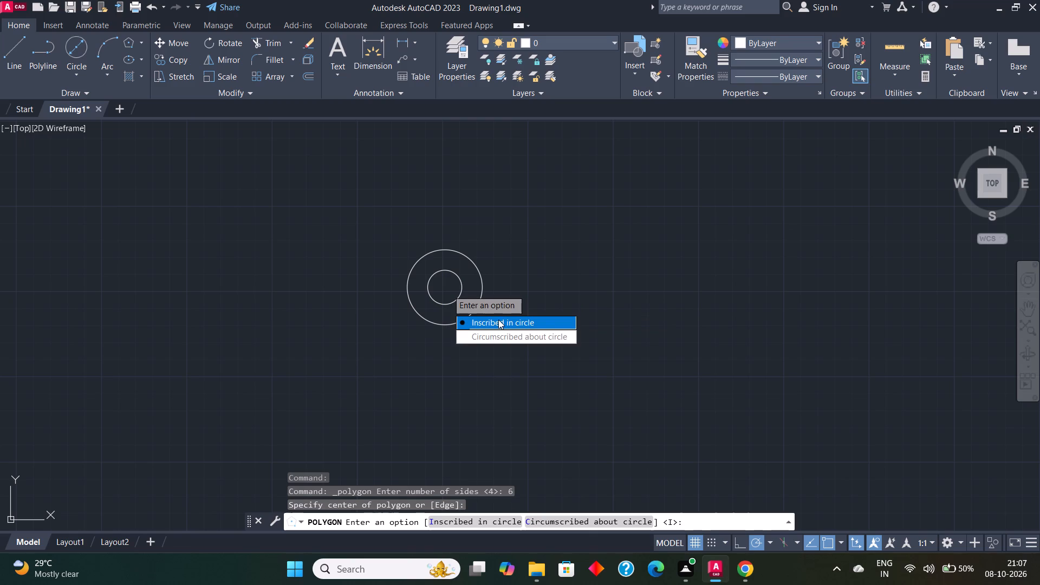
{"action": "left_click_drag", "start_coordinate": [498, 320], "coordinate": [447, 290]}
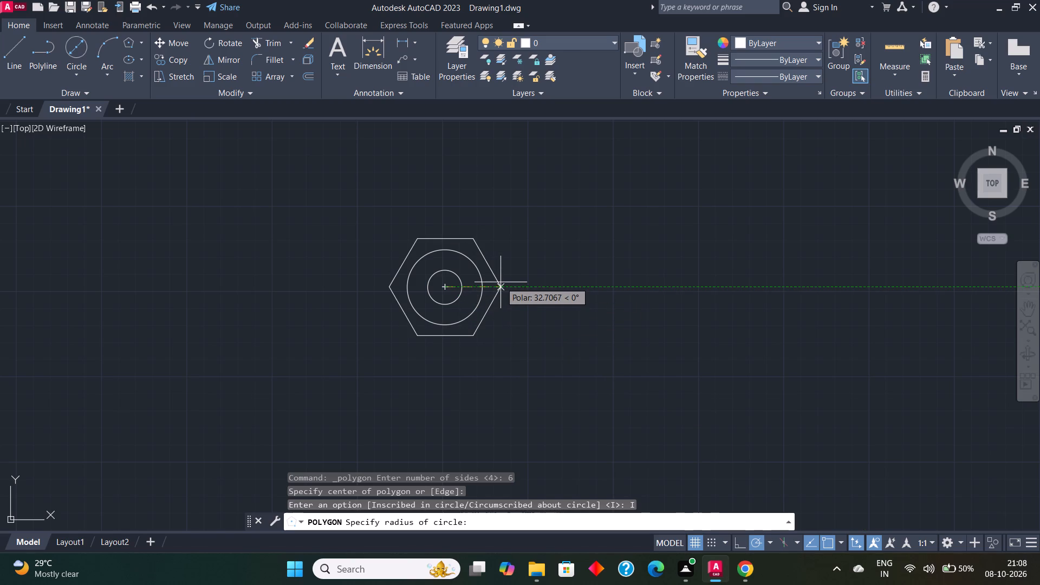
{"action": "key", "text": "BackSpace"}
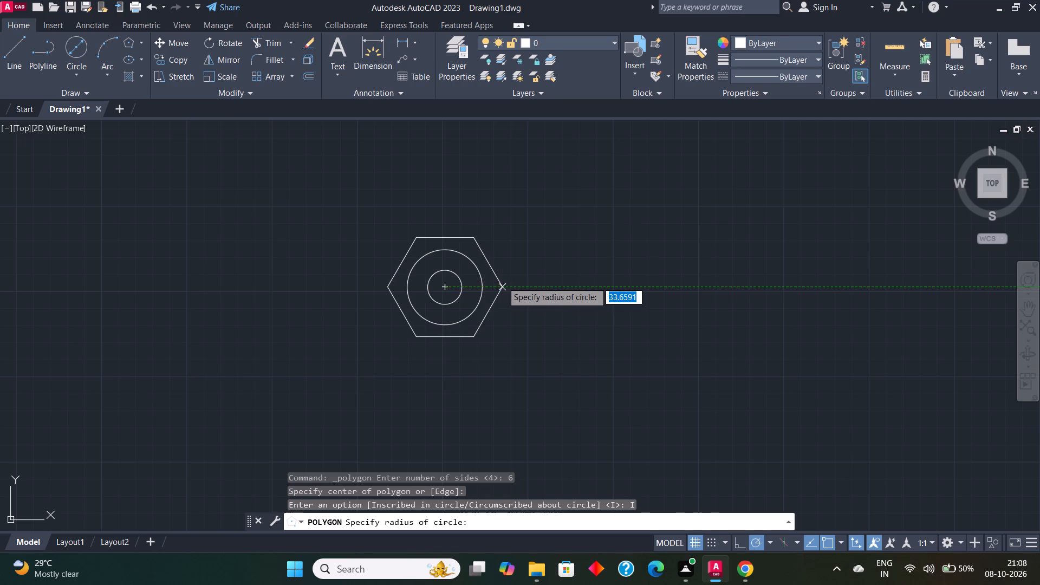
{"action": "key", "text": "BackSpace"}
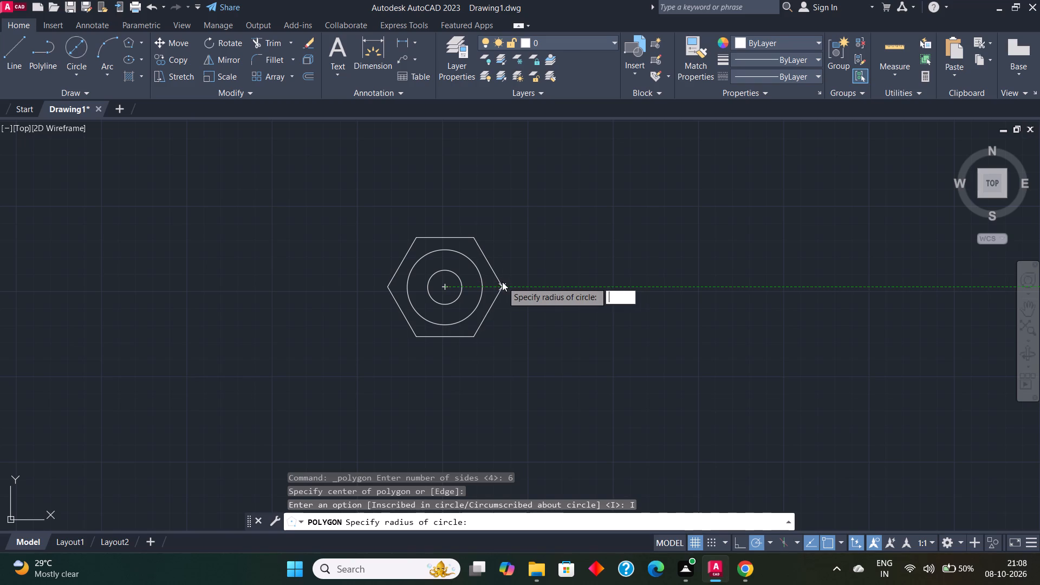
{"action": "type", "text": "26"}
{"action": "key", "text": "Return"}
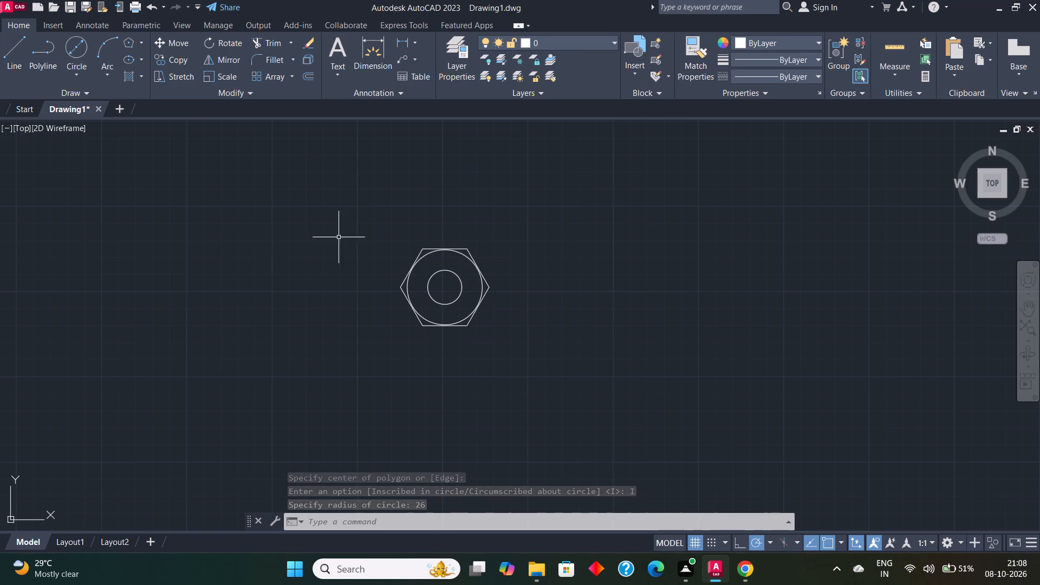
Check the hexagon's width across corners and across flats with trial lines between its opposite vertices.
{"action": "left_click", "coordinate": [1, 42]}
{"action": "left_click", "coordinate": [11, 45]}
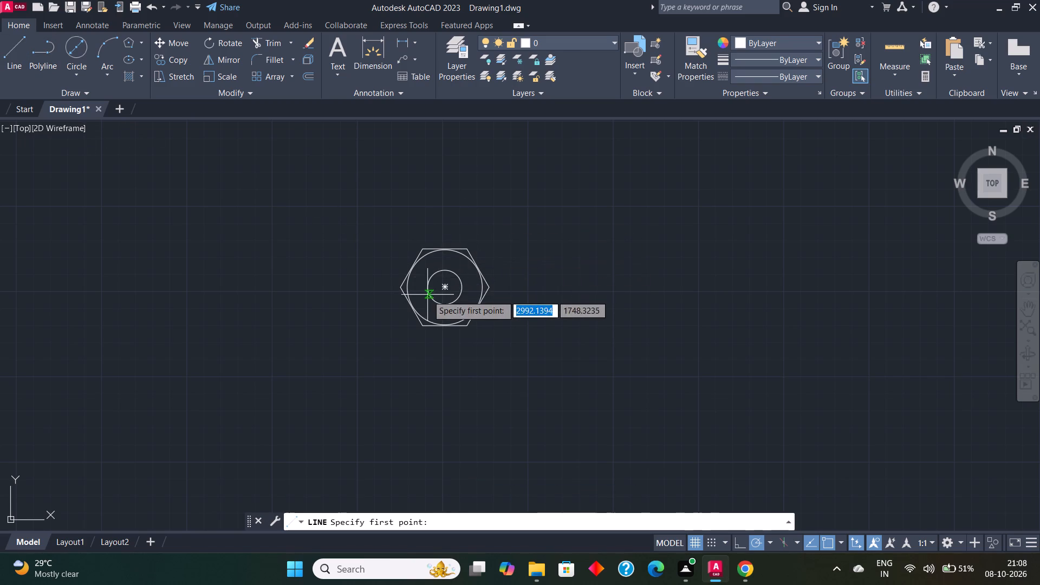
{"action": "scroll", "coordinate": [427, 295], "scroll_direction": "up", "scroll_amount": 2}
{"action": "left_click", "coordinate": [359, 272]}
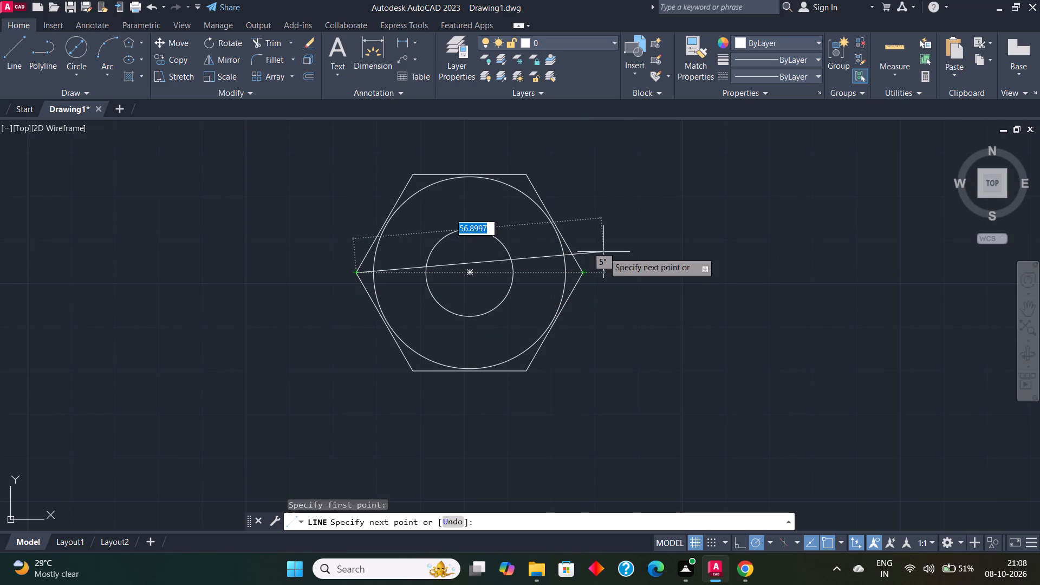
{"action": "key", "text": "Escape"}
{"action": "left_click", "coordinate": [12, 46]}
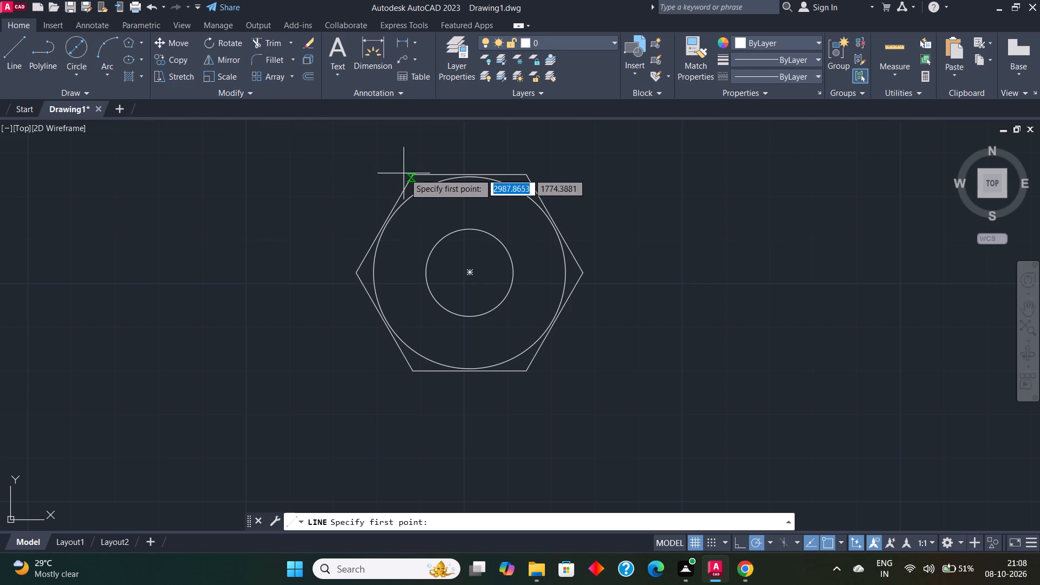
{"action": "left_click", "coordinate": [409, 173]}
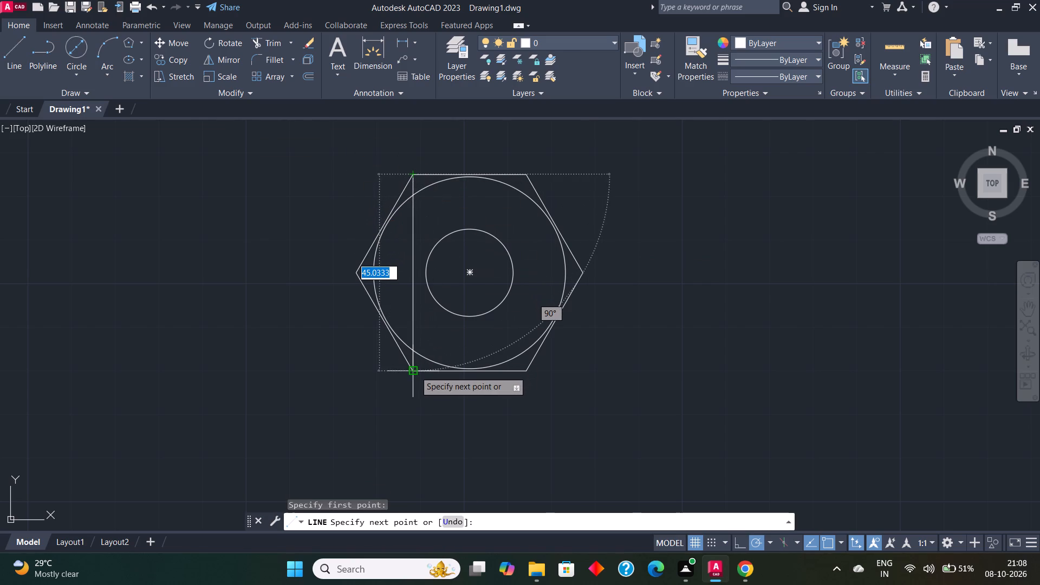
{"action": "key", "text": "Escape"}
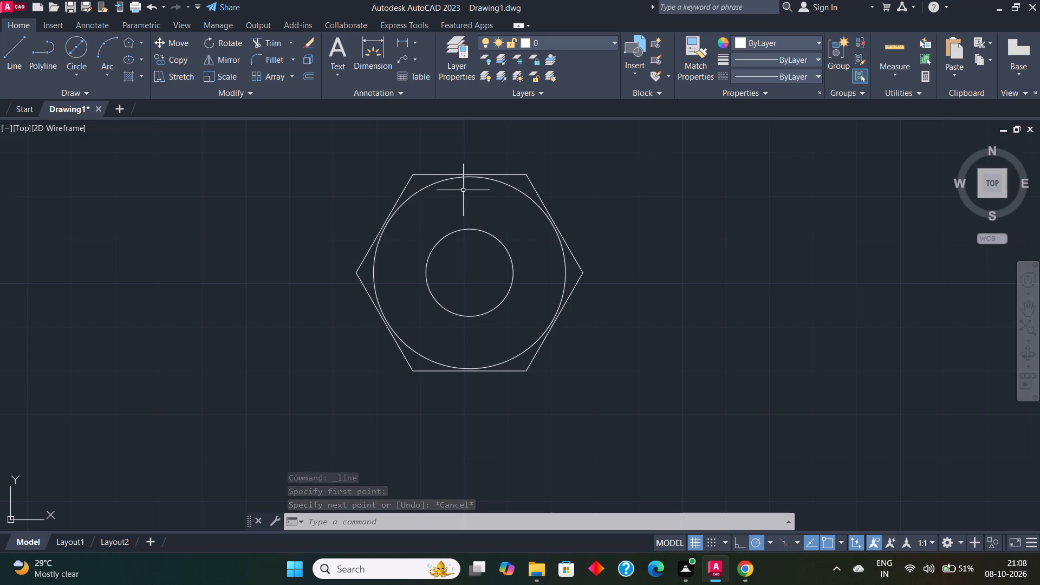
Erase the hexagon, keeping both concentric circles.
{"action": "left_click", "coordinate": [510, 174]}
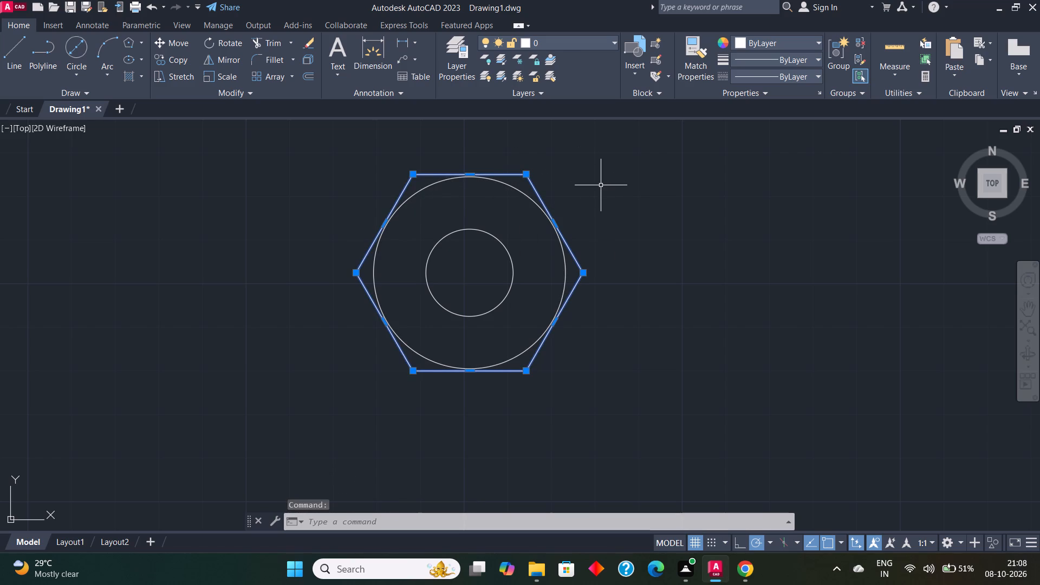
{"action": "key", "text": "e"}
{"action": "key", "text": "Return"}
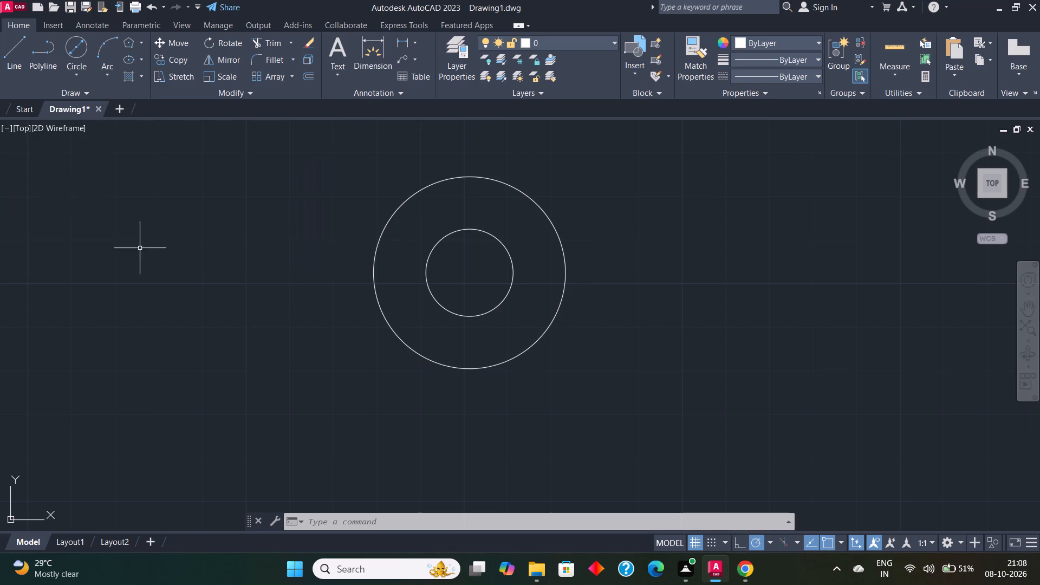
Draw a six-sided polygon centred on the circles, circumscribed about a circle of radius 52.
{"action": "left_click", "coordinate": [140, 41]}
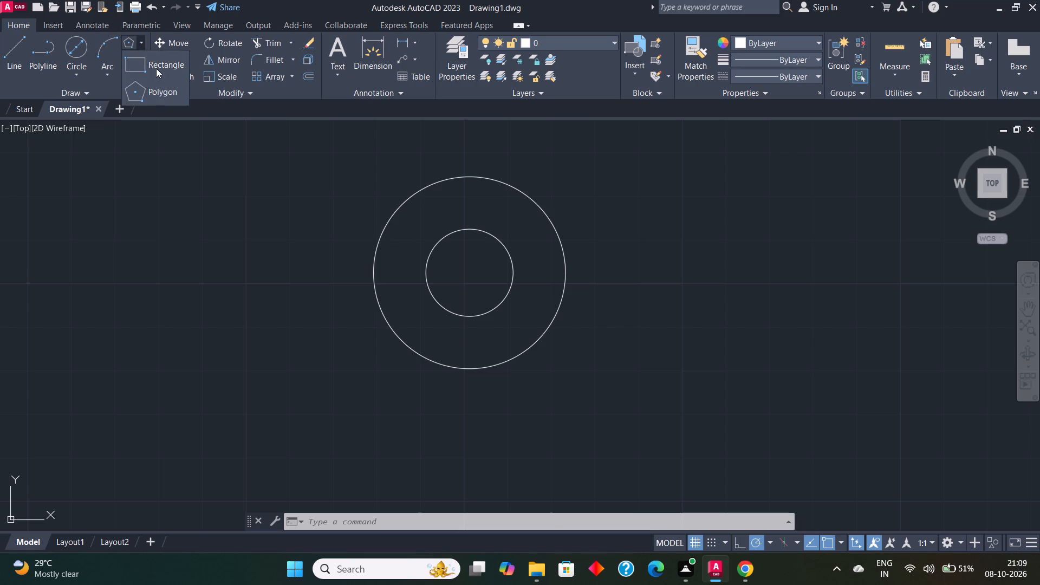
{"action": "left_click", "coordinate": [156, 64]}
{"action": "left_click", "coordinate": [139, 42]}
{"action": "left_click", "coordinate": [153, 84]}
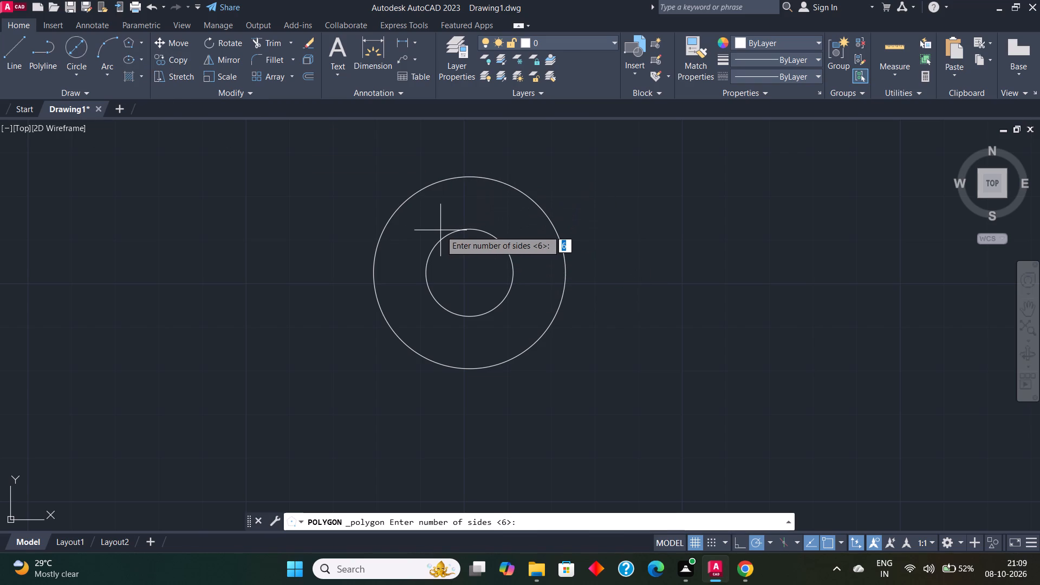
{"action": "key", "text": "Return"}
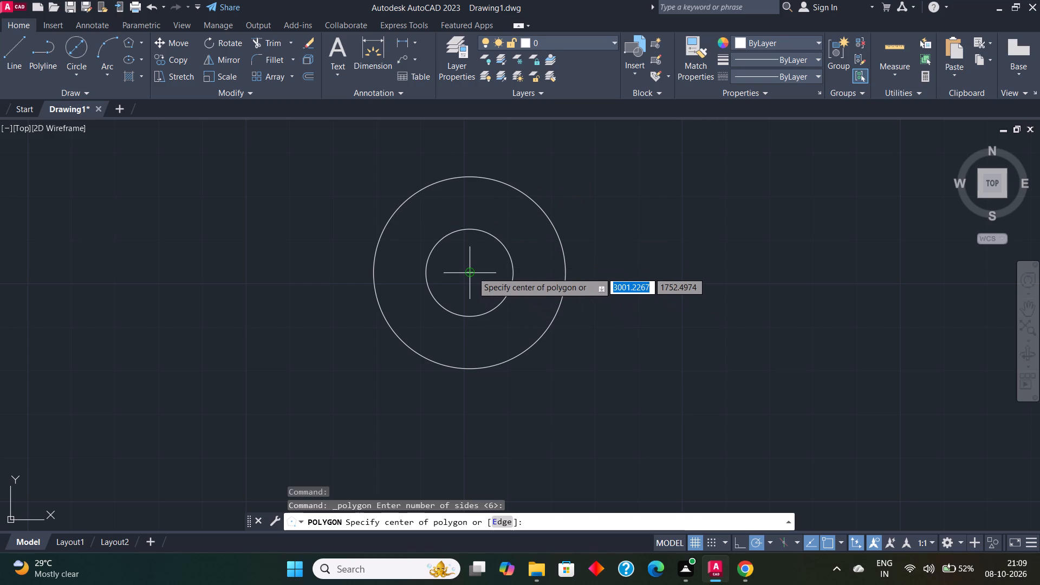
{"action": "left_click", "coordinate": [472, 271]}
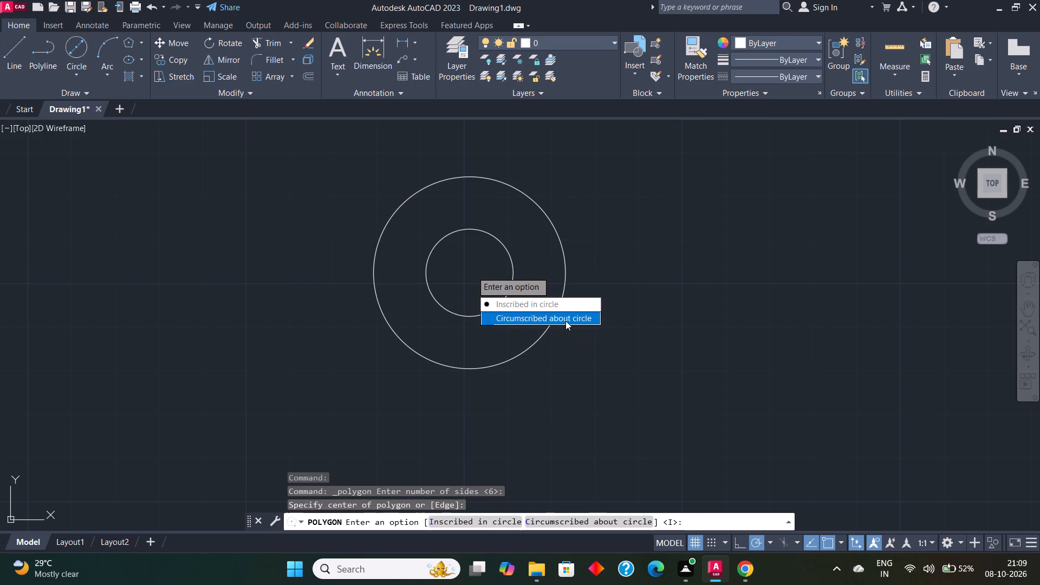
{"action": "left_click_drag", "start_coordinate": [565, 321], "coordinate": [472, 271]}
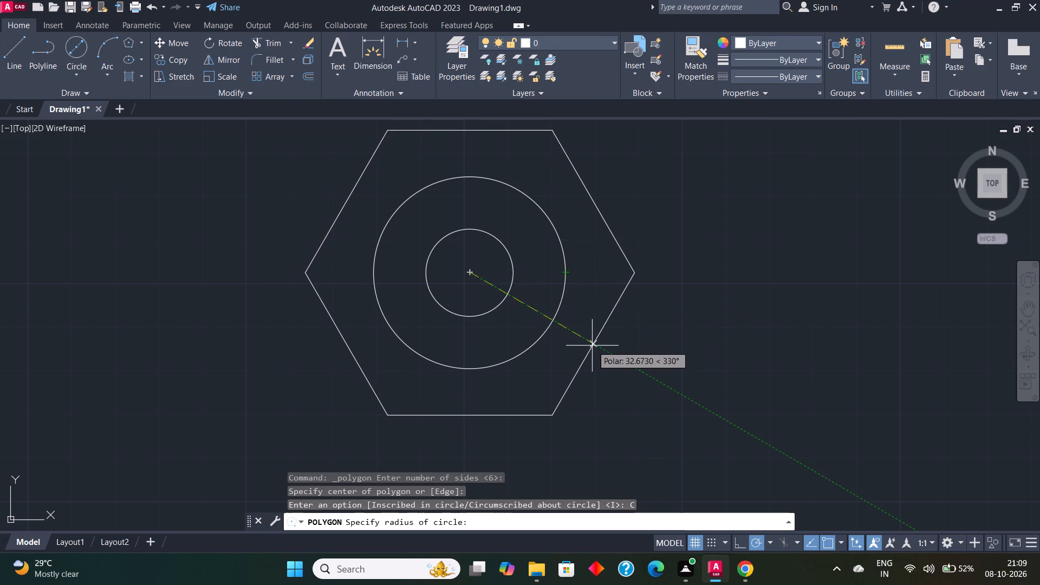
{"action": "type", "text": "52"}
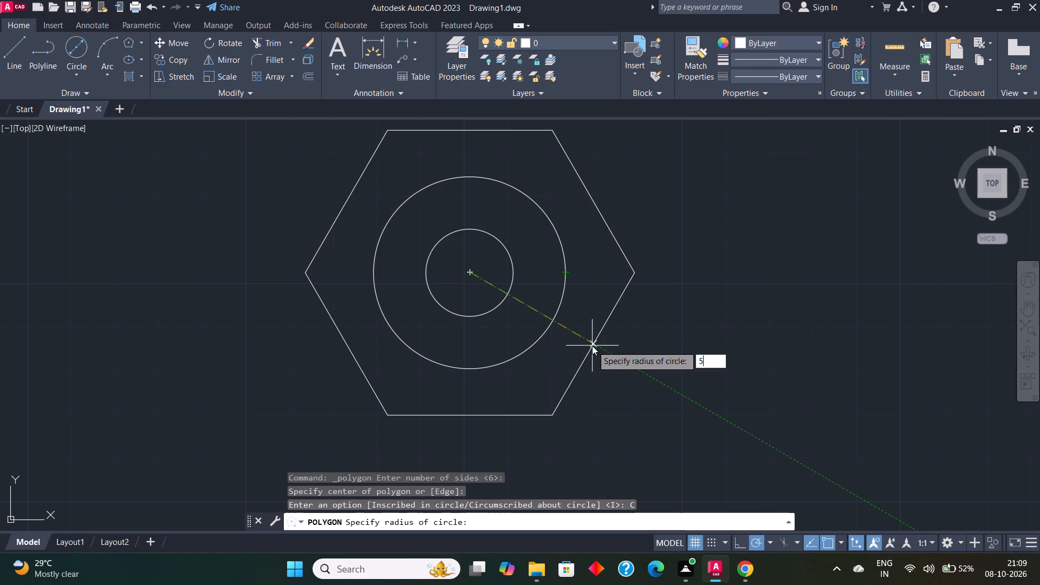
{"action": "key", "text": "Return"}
Check the new hexagon's width across flats with a trial line from its upper-left vertex to its lower-left vertex.
{"action": "scroll", "coordinate": [592, 346], "scroll_direction": "up", "scroll_amount": 2}
{"action": "scroll", "coordinate": [592, 346], "scroll_direction": "down", "scroll_amount": 3}
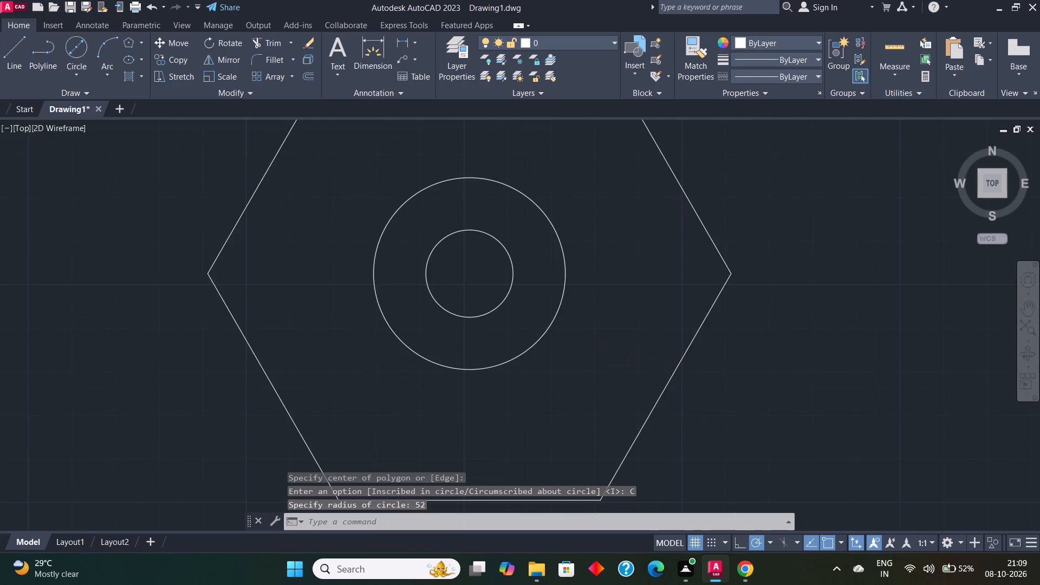
{"action": "left_click", "coordinate": [4, 50]}
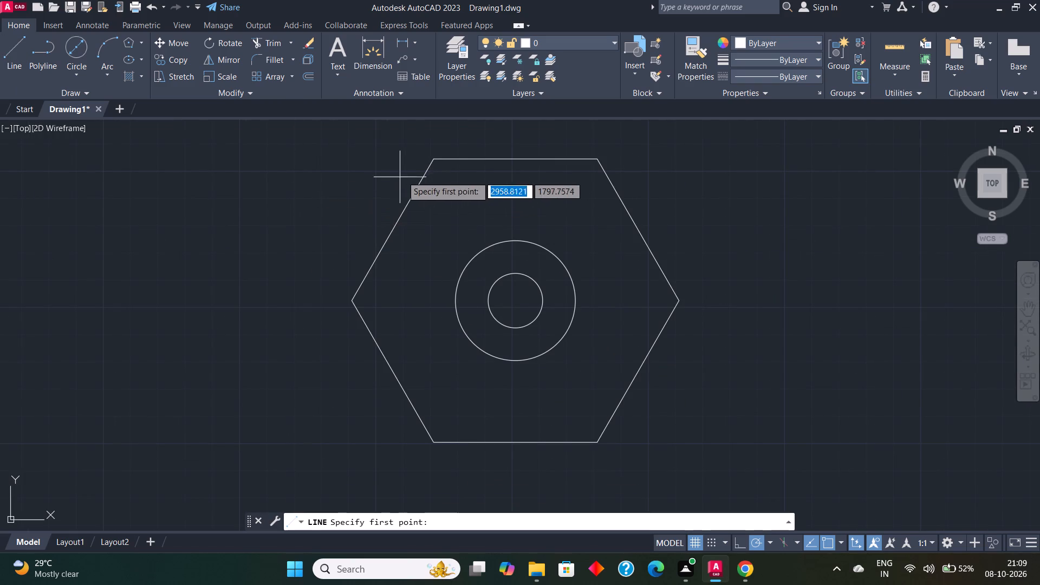
{"action": "left_click", "coordinate": [437, 162]}
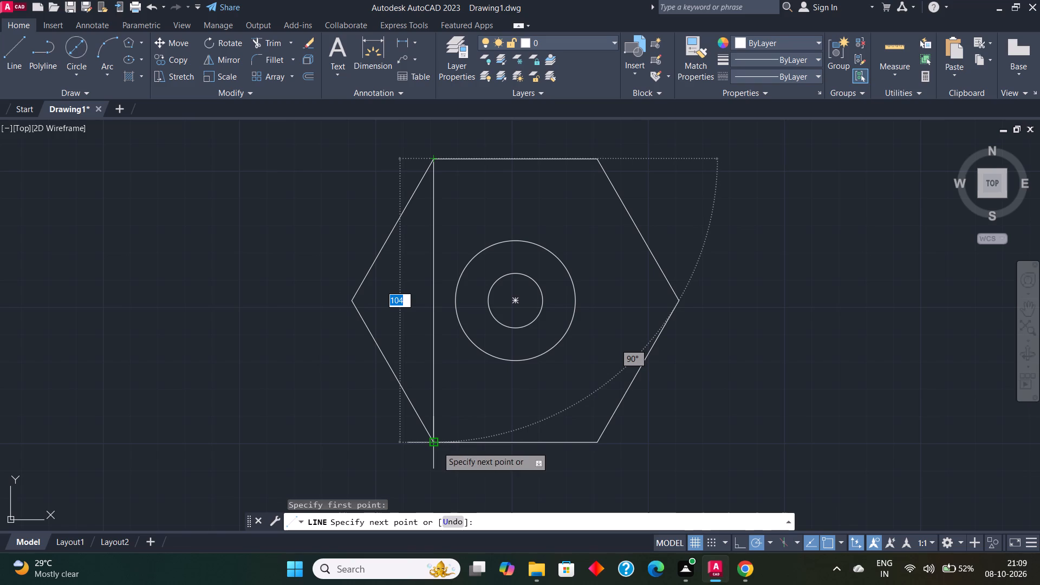
{"action": "key", "text": "Escape"}
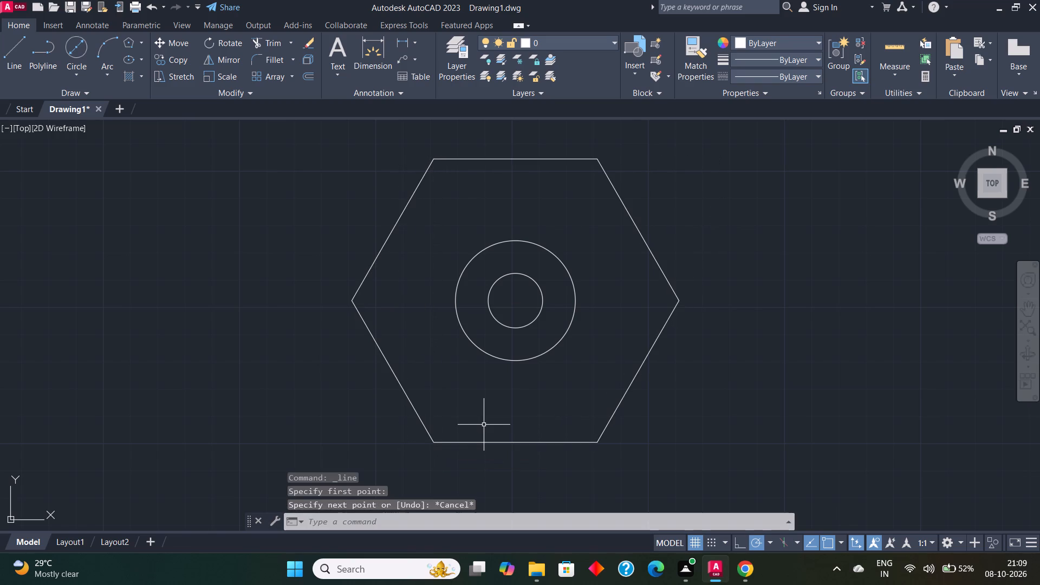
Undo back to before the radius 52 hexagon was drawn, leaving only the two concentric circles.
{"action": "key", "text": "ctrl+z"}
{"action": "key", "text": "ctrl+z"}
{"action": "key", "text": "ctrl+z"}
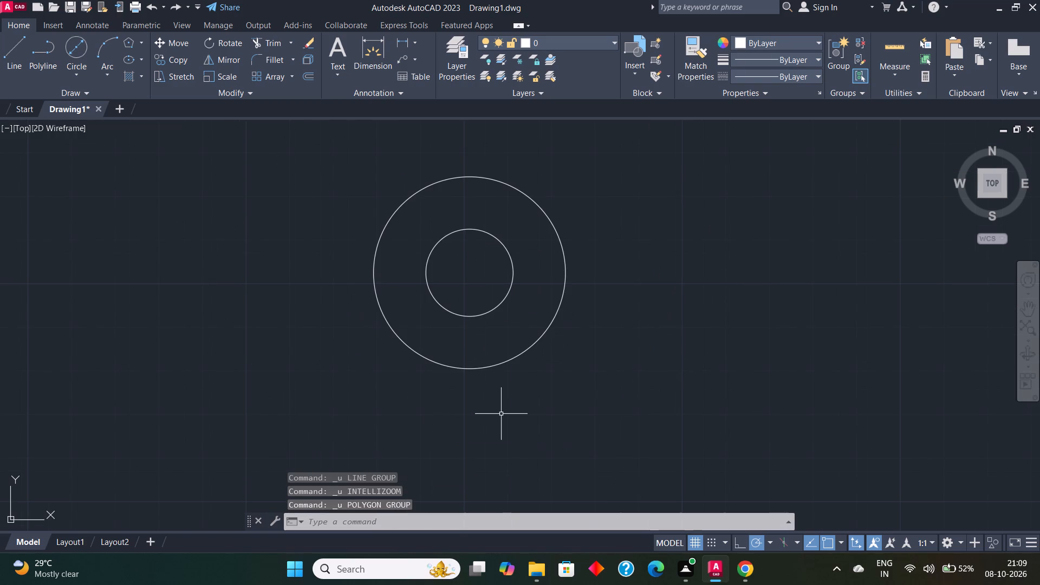
Draw a six-sided polygon centred on the circles, circumscribed about a circle of radius 25.
{"action": "left_click", "coordinate": [138, 41]}
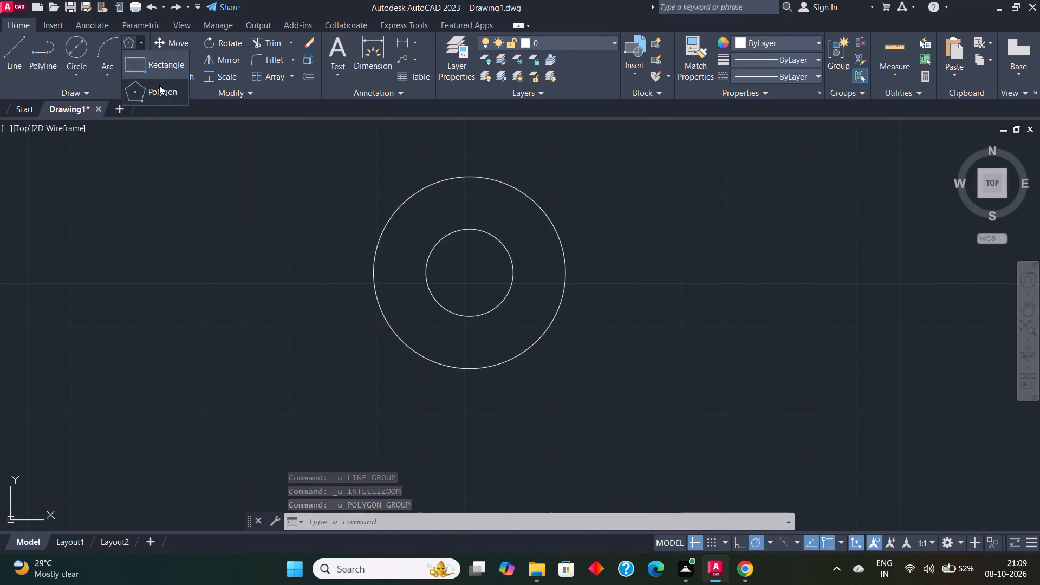
{"action": "left_click", "coordinate": [159, 89]}
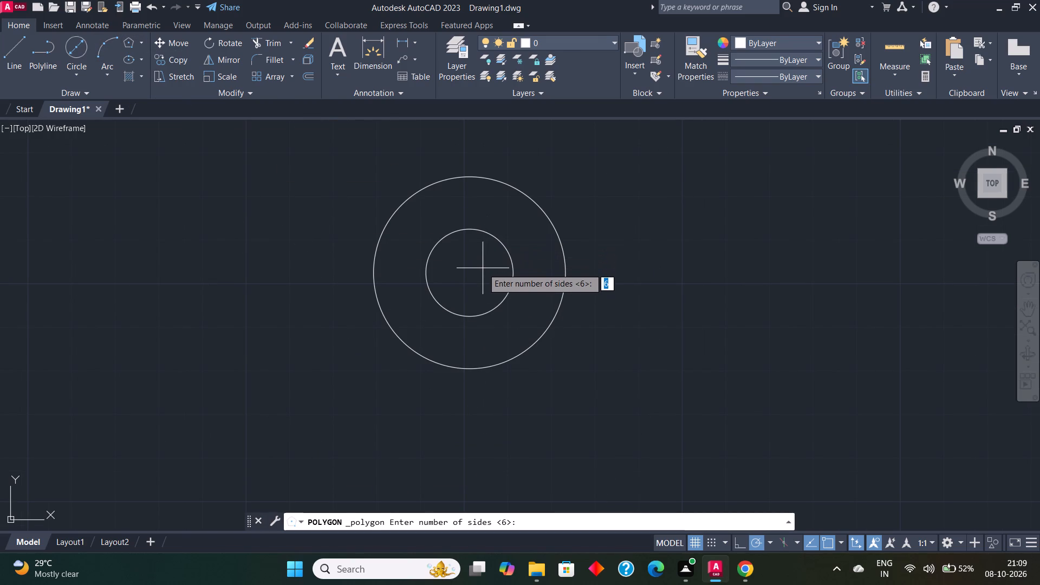
{"action": "key", "text": "Return"}
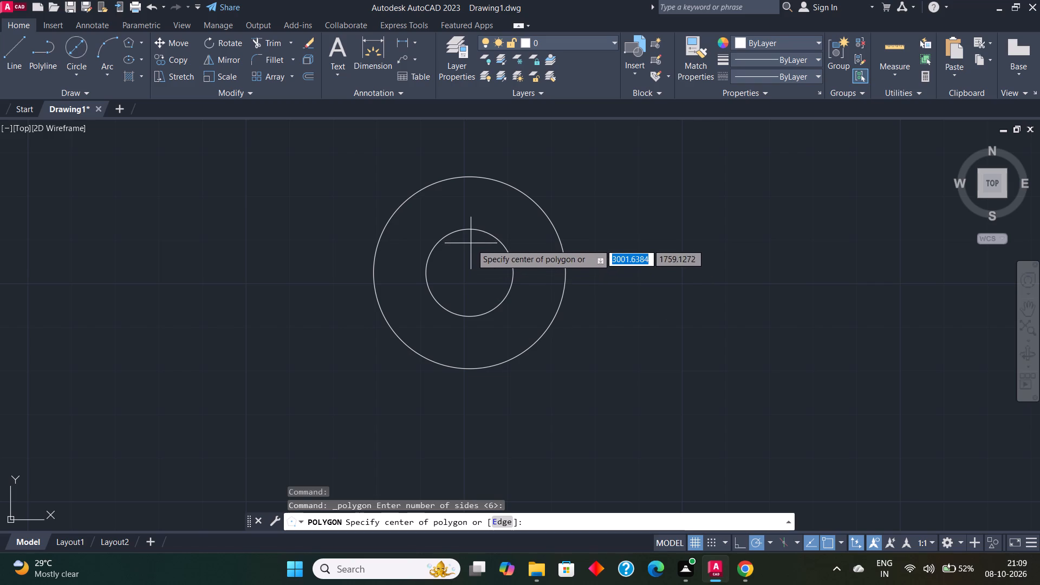
{"action": "left_click", "coordinate": [472, 271]}
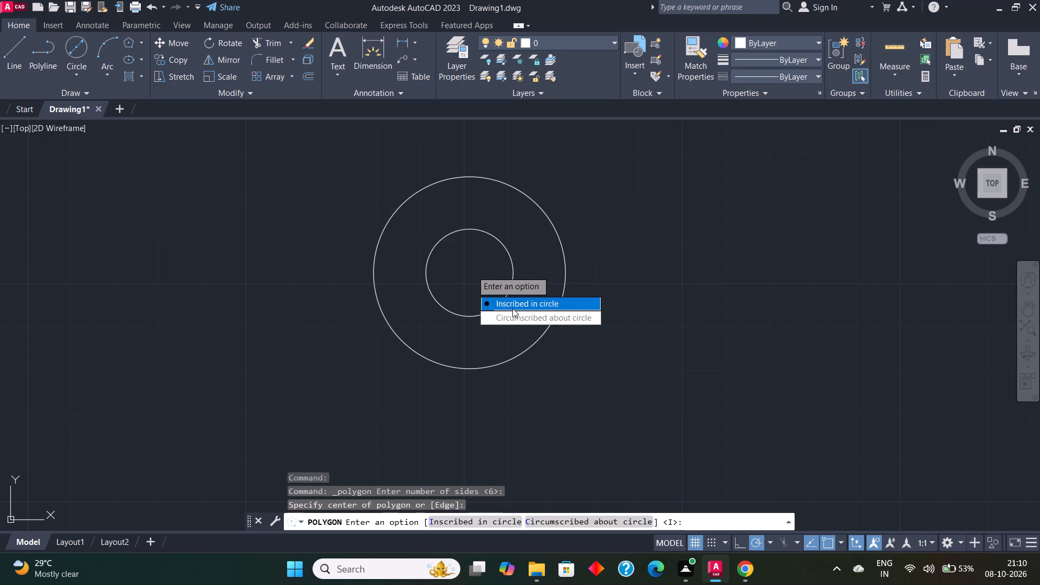
{"action": "left_click_drag", "start_coordinate": [519, 317], "coordinate": [472, 271]}
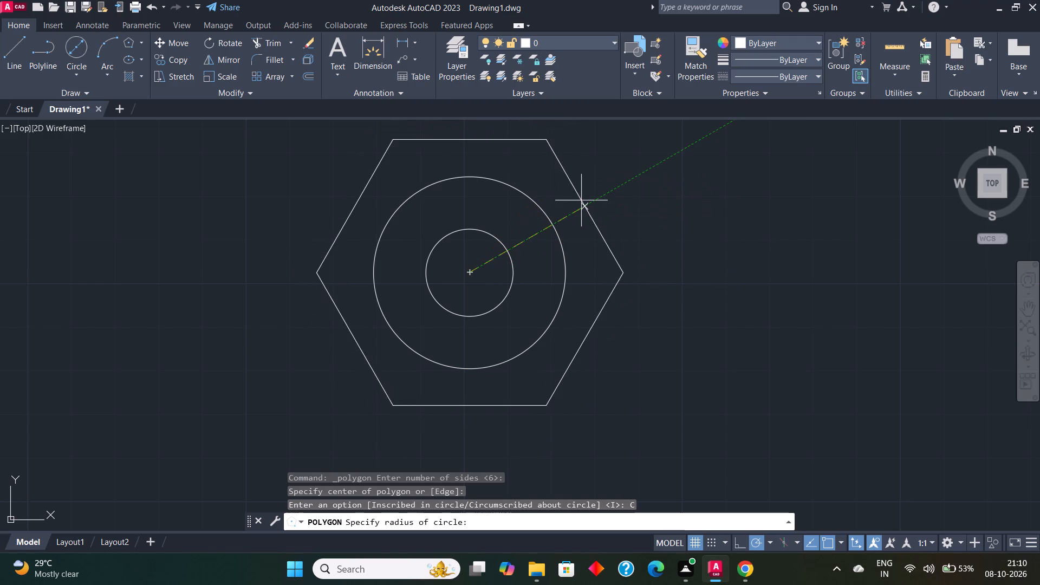
{"action": "type", "text": "25"}
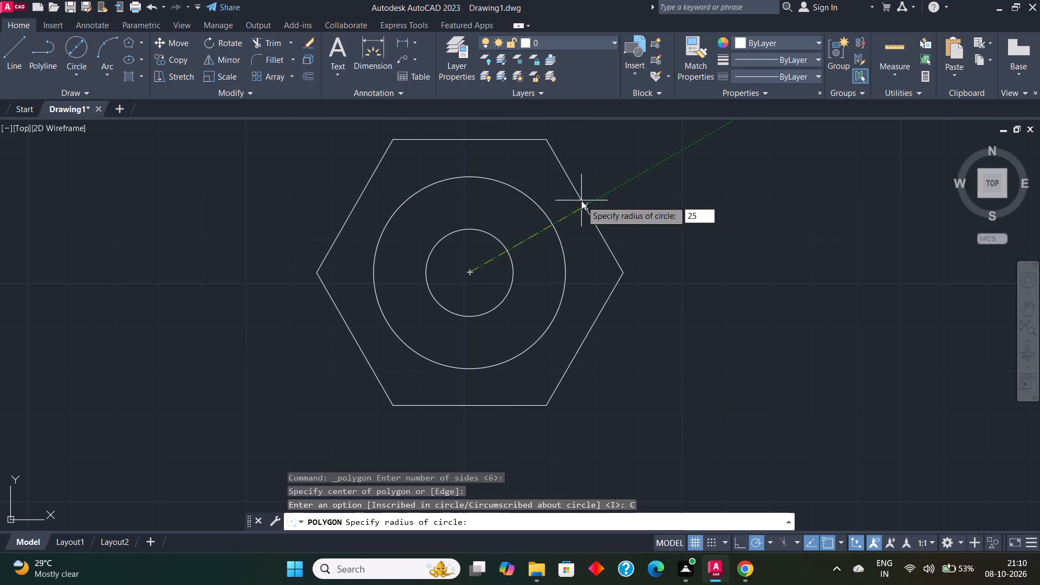
{"action": "key", "text": "Return"}
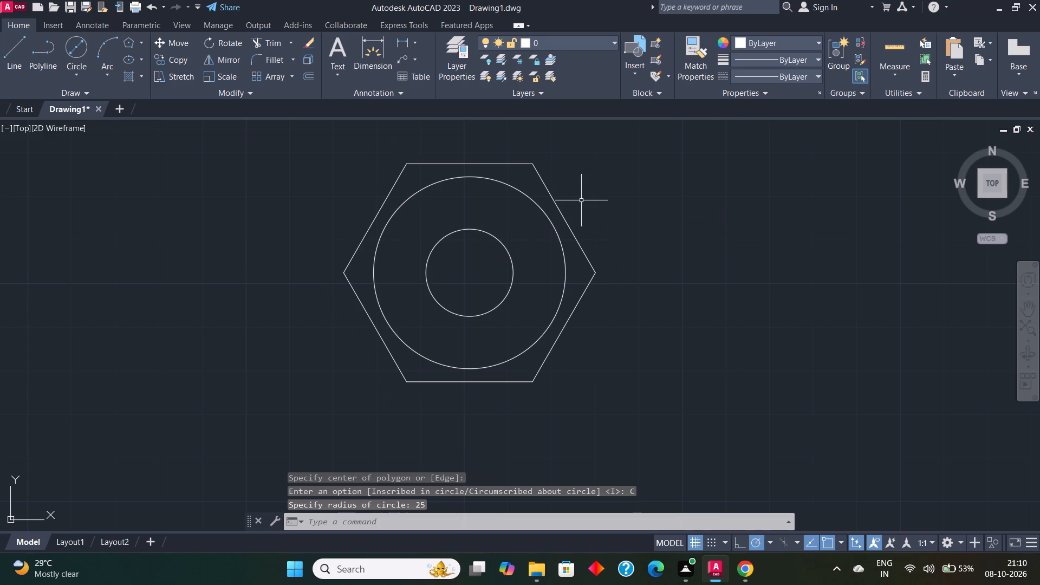
Check the hexagon's width across flats with a trial line from its upper-left vertex to its lower-left vertex.
{"action": "left_click", "coordinate": [6, 47]}
{"action": "left_click", "coordinate": [406, 164]}
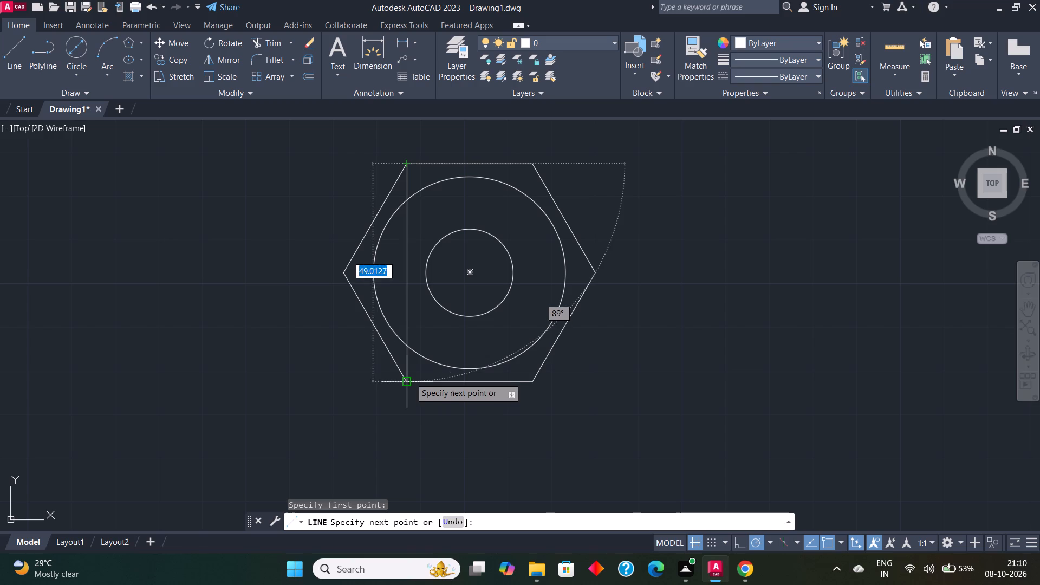
{"action": "key", "text": "Escape"}
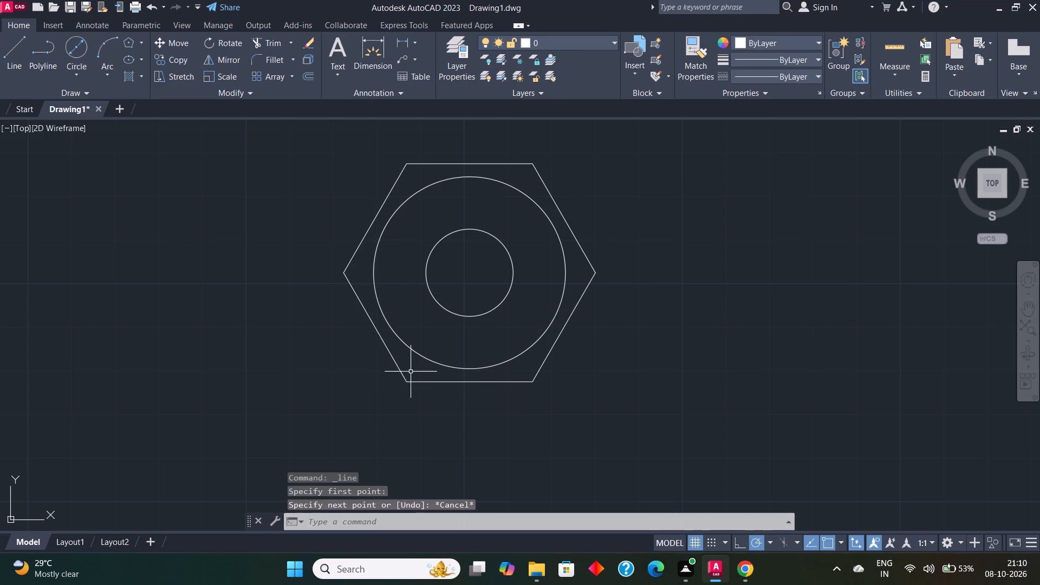
{"action": "scroll", "coordinate": [434, 294], "scroll_direction": "up", "scroll_amount": 1}
{"action": "scroll", "coordinate": [434, 294], "scroll_direction": "down", "scroll_amount": 1}
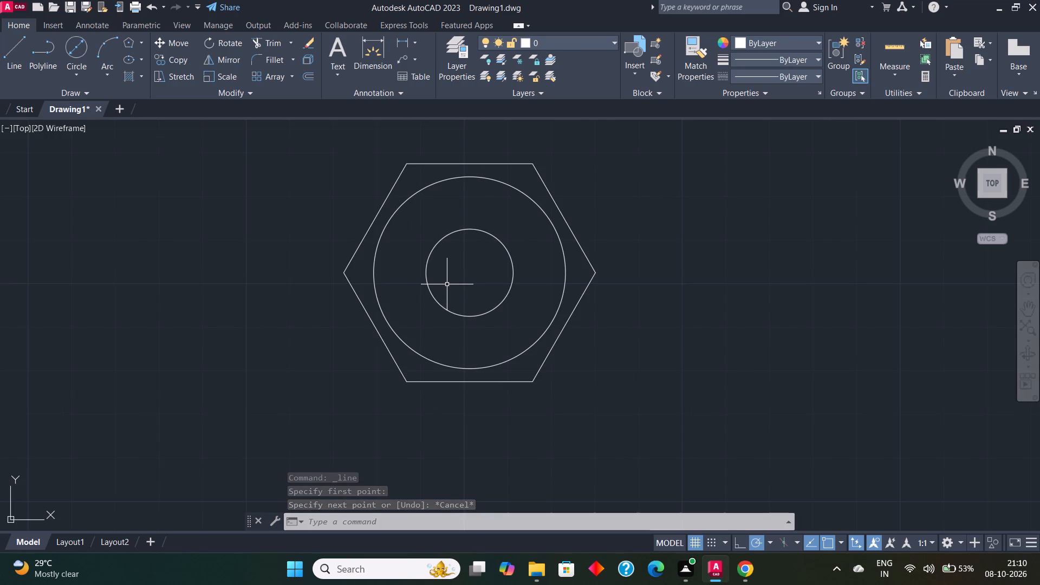
Erase the radius 25 hexagon around the two concentric circles.
{"action": "left_click", "coordinate": [512, 165]}
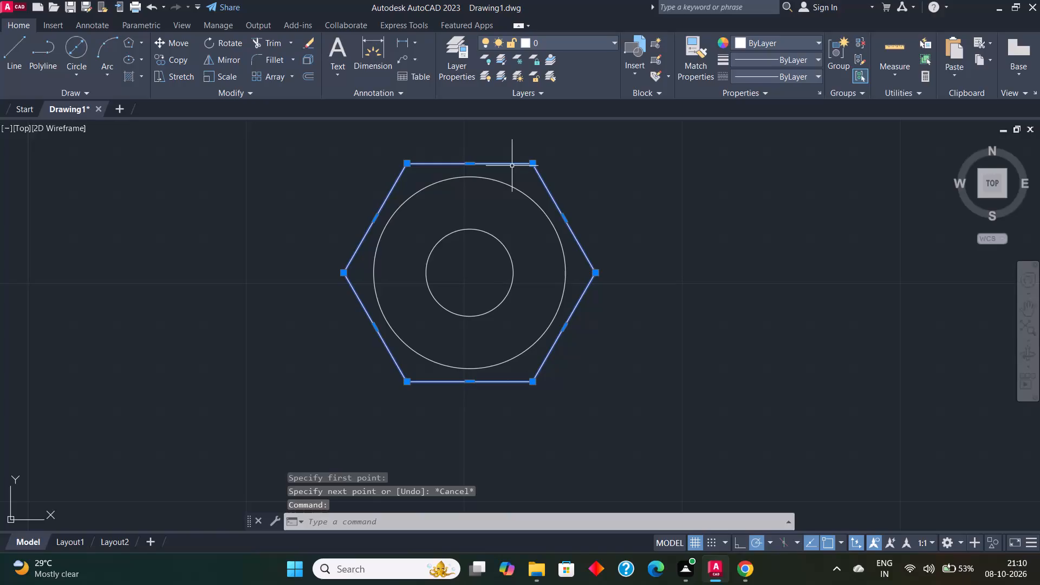
{"action": "key", "text": "e"}
{"action": "key", "text": "Return"}
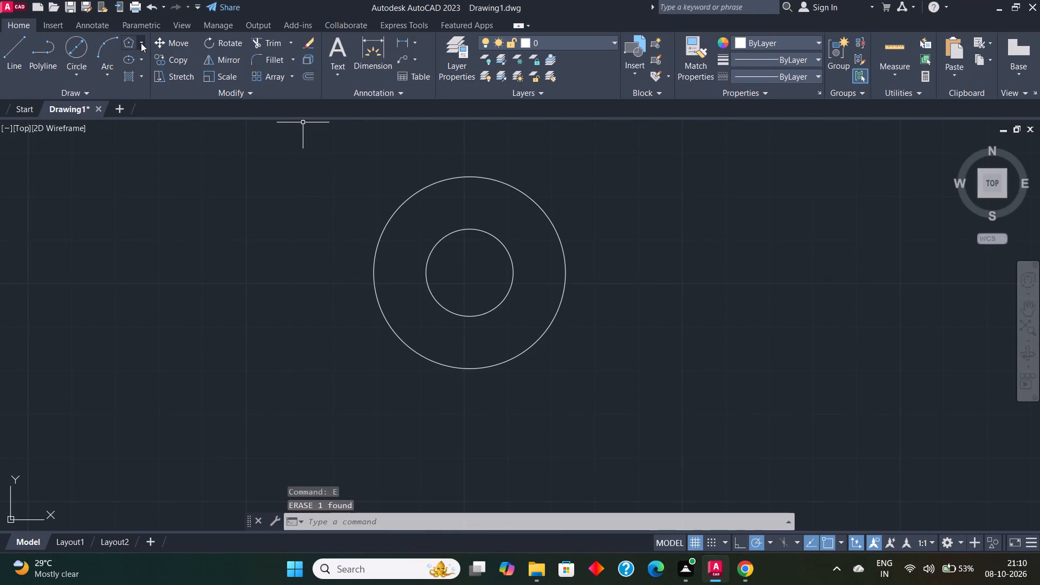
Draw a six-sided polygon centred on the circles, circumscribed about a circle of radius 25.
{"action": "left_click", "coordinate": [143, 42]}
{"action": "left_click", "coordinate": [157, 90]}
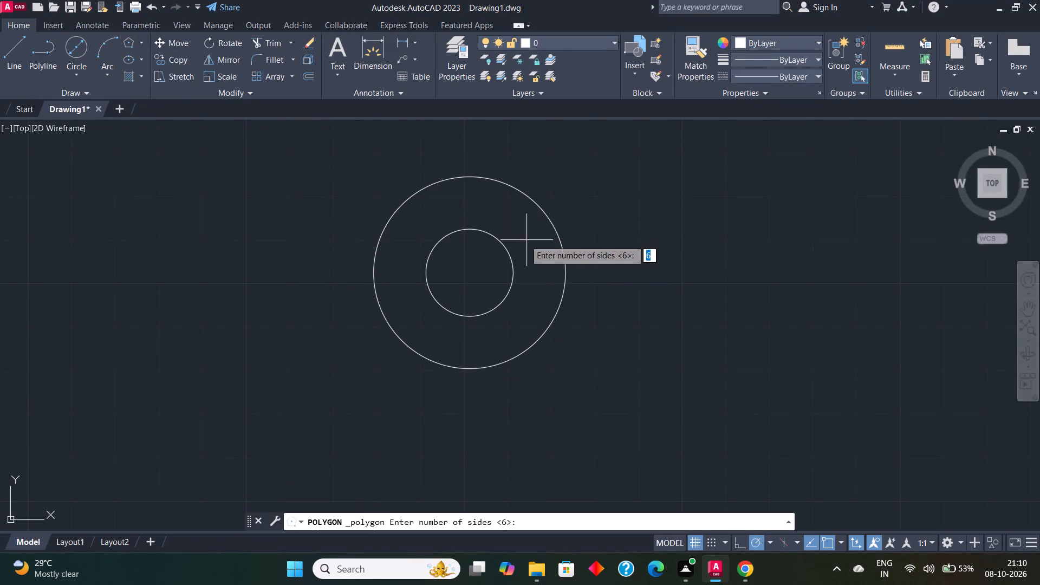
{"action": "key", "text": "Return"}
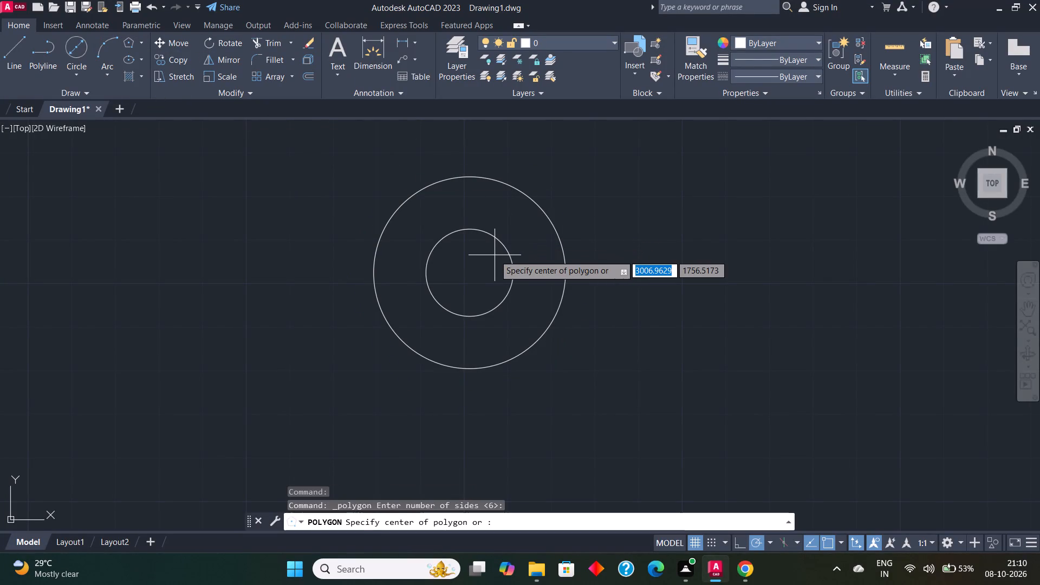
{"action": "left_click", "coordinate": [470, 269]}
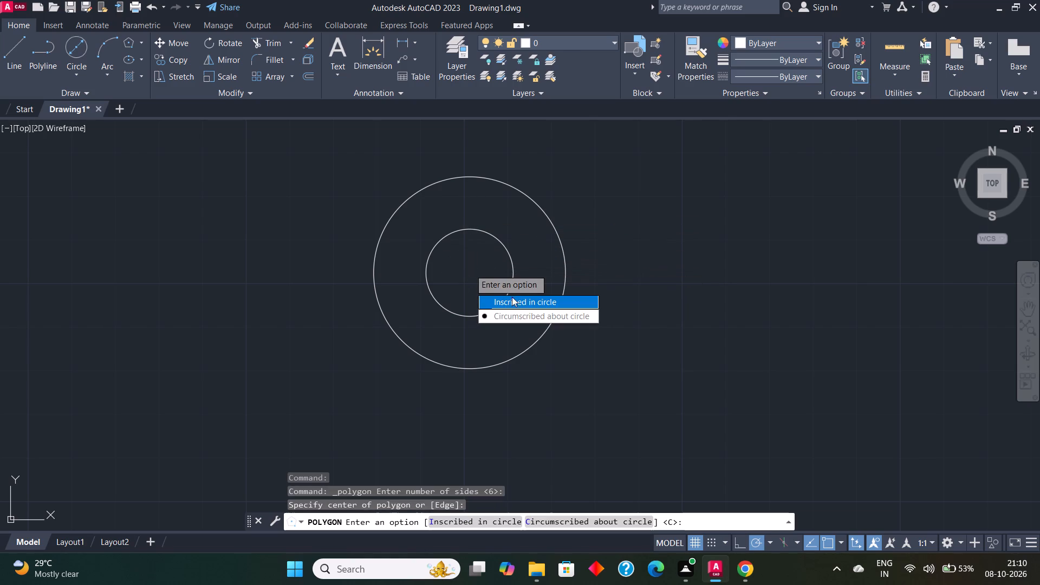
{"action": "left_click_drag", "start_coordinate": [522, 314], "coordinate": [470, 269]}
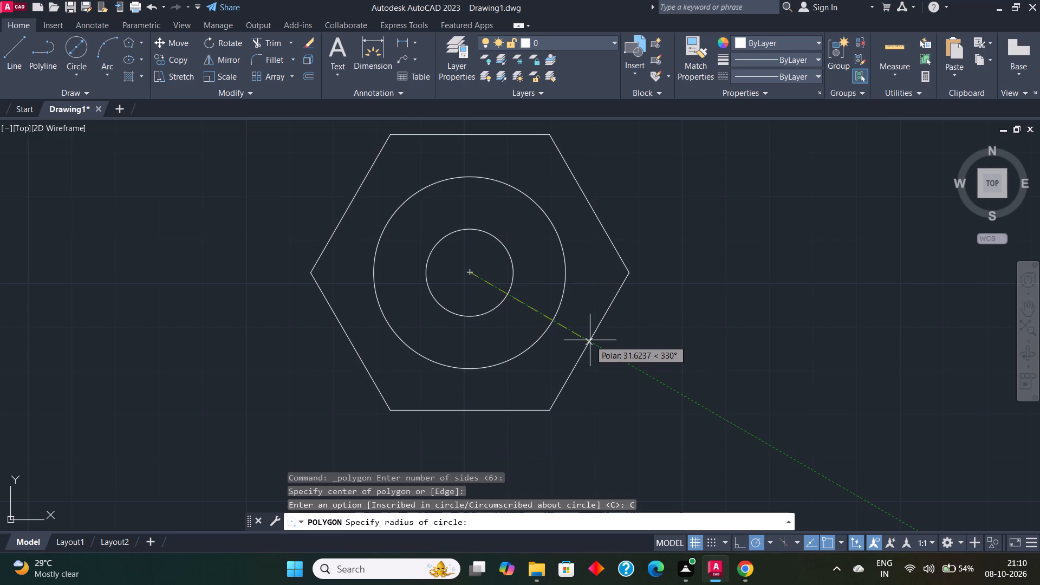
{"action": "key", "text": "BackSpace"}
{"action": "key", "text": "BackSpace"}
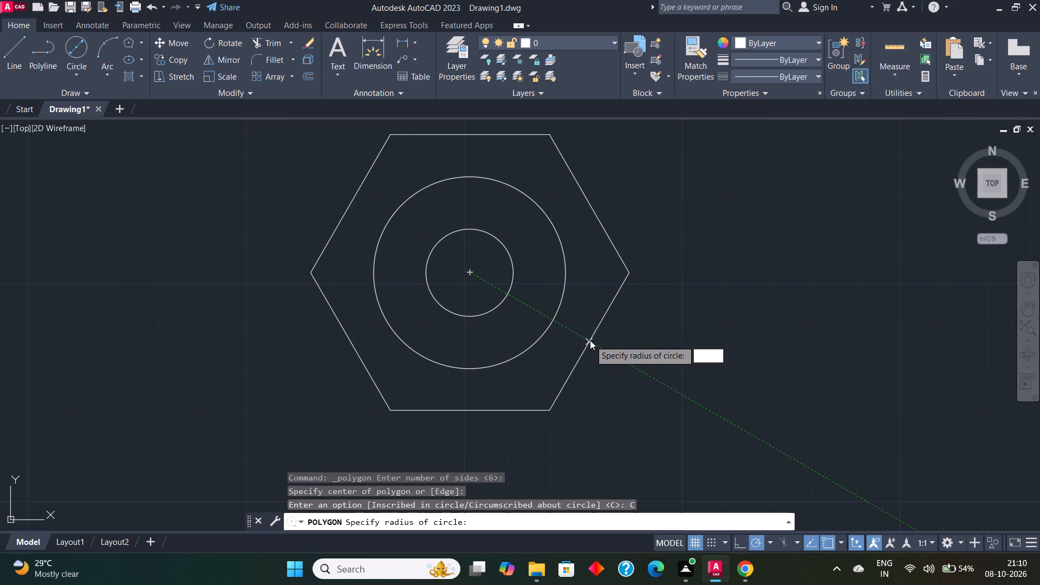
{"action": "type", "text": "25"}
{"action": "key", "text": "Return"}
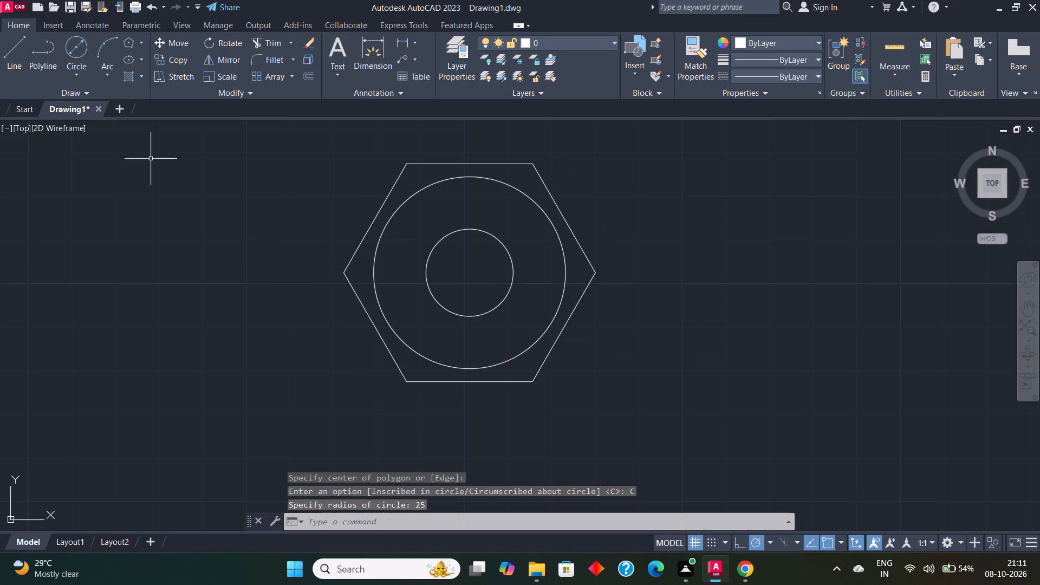
Check the redrawn hexagon's width across flats with a trial line from its upper-left vertex to its lower-left vertex.
{"action": "left_click", "coordinate": [8, 63]}
{"action": "left_click", "coordinate": [406, 161]}
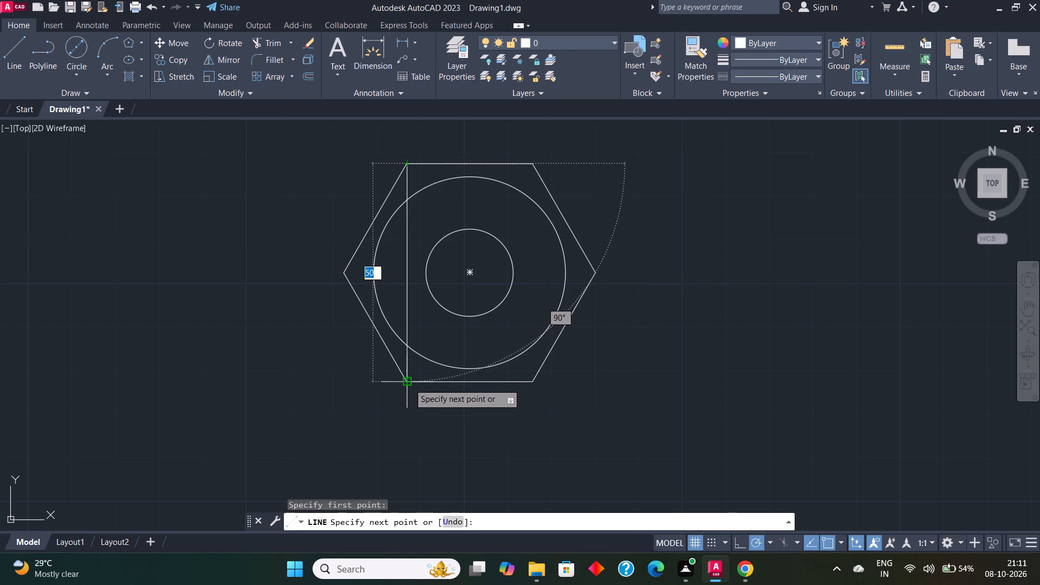
{"action": "key", "text": "Escape"}
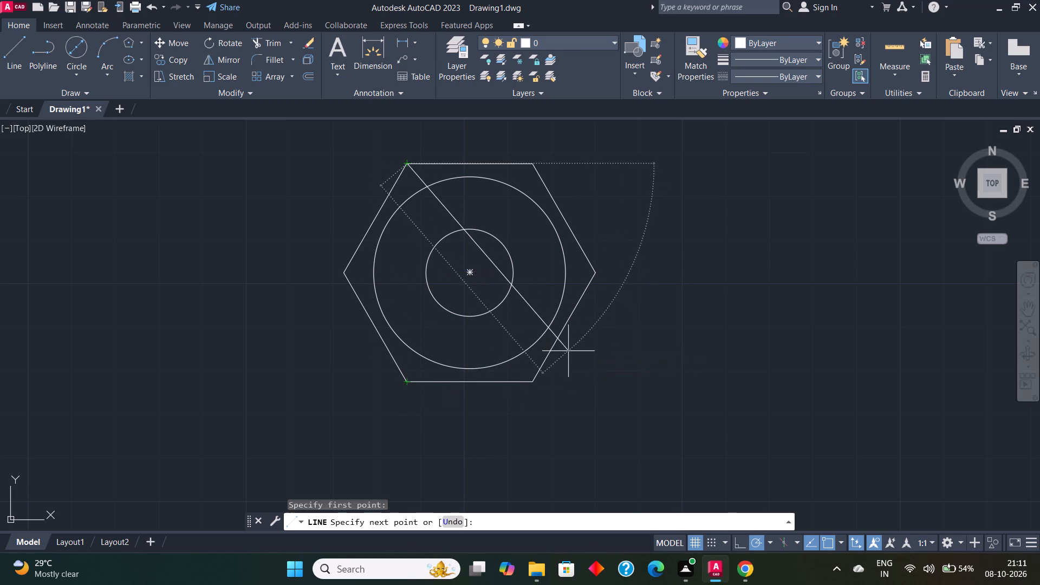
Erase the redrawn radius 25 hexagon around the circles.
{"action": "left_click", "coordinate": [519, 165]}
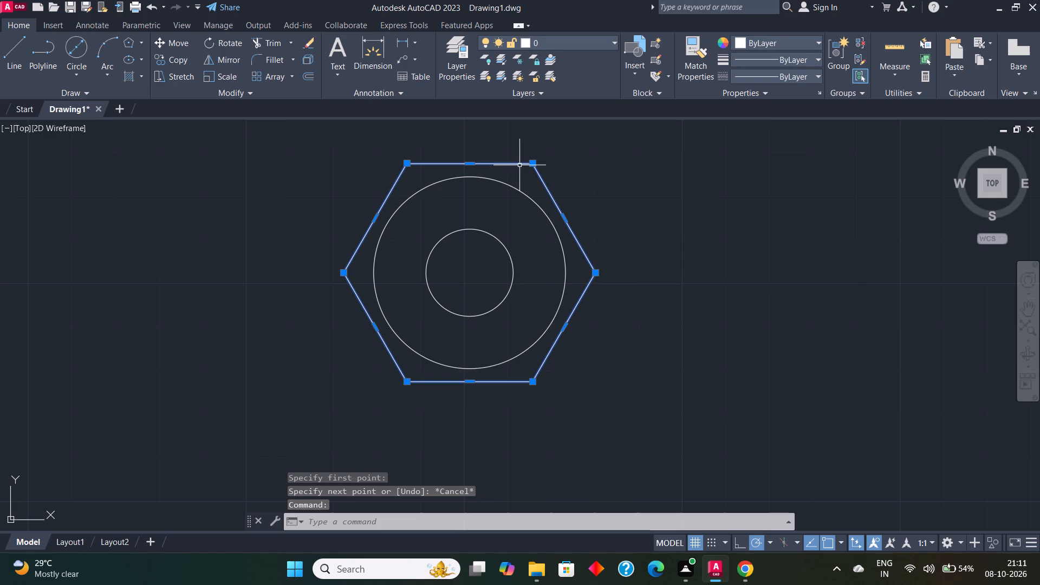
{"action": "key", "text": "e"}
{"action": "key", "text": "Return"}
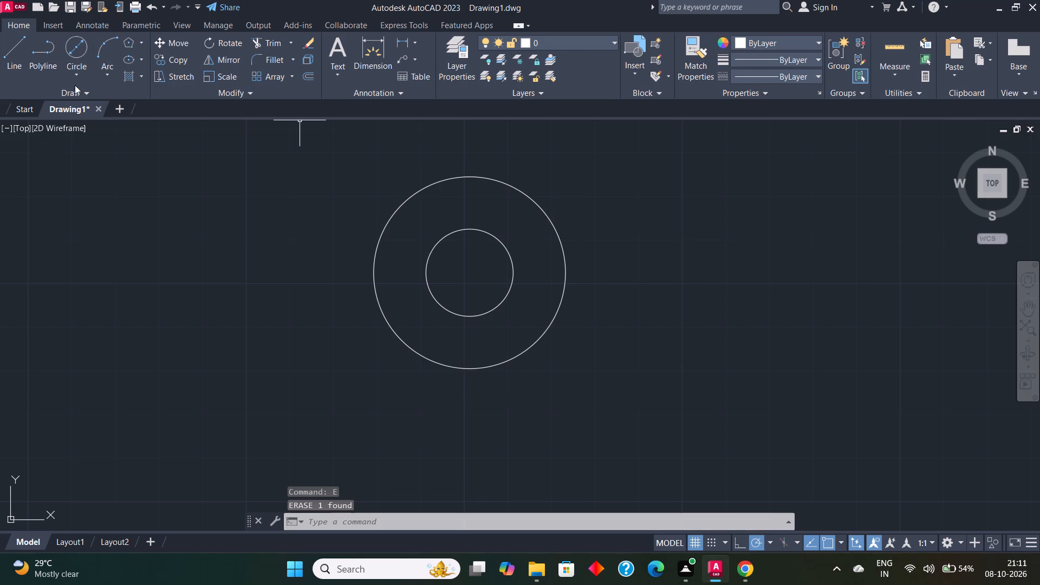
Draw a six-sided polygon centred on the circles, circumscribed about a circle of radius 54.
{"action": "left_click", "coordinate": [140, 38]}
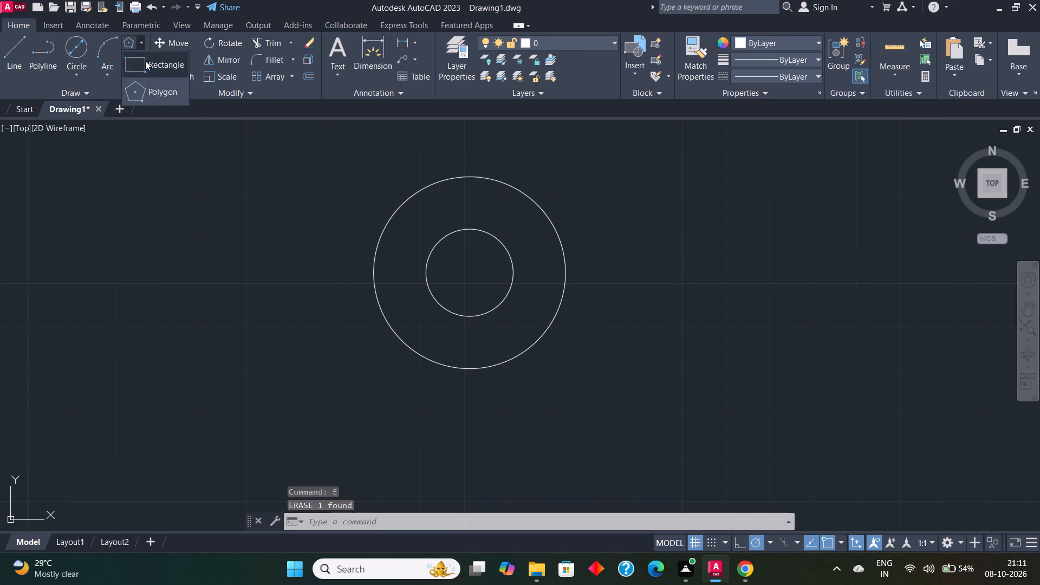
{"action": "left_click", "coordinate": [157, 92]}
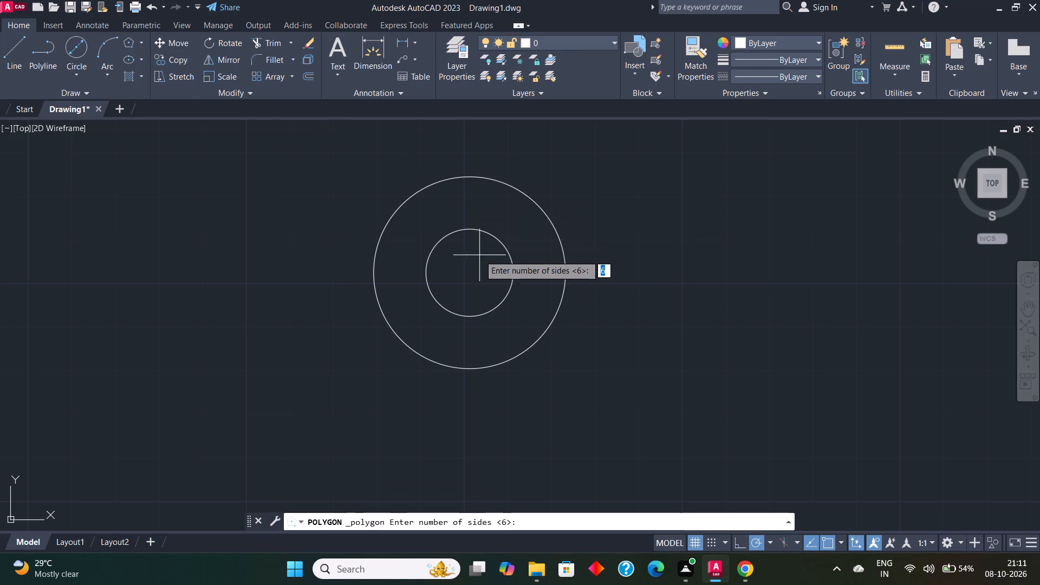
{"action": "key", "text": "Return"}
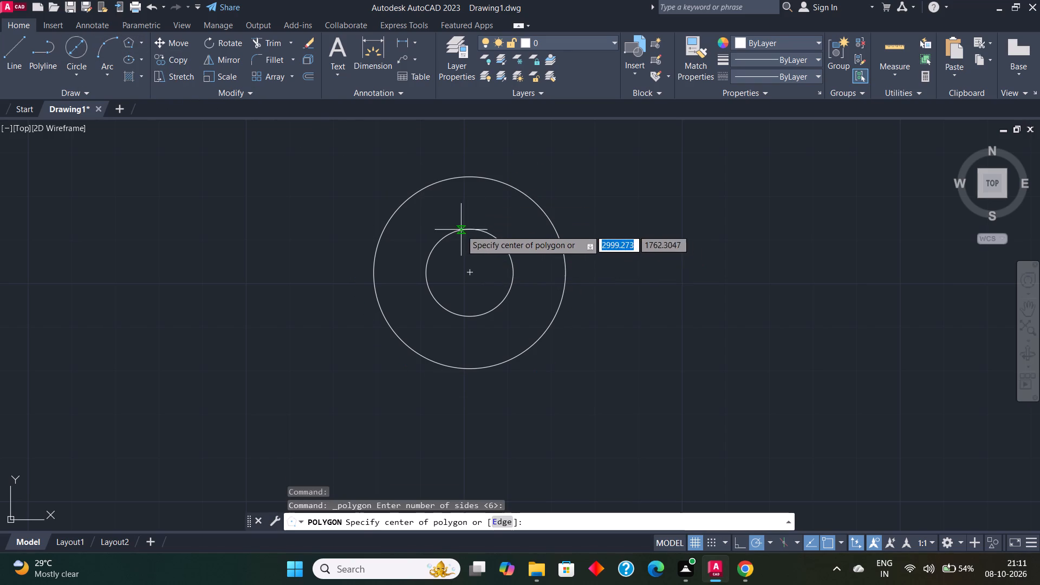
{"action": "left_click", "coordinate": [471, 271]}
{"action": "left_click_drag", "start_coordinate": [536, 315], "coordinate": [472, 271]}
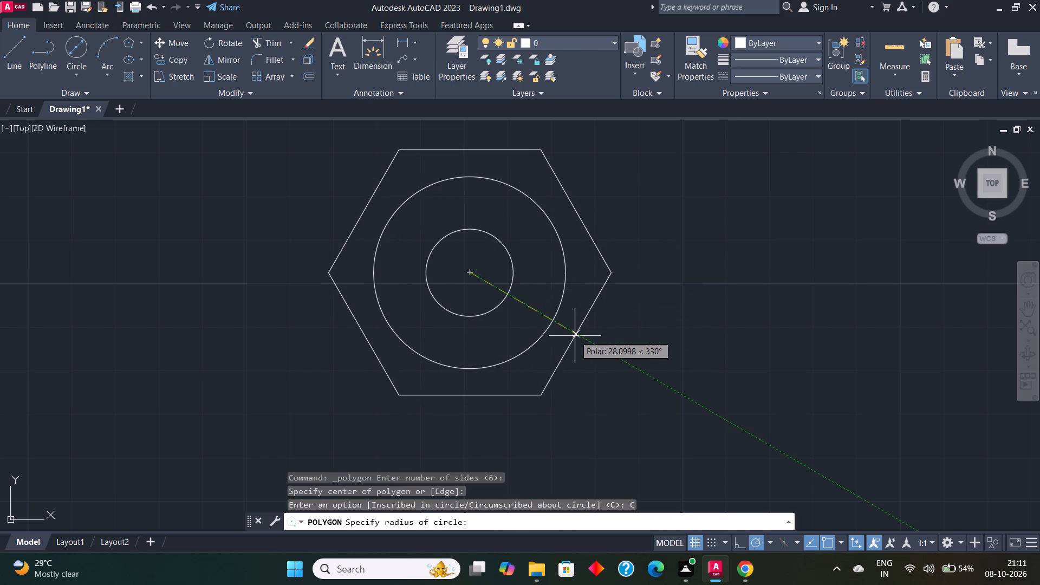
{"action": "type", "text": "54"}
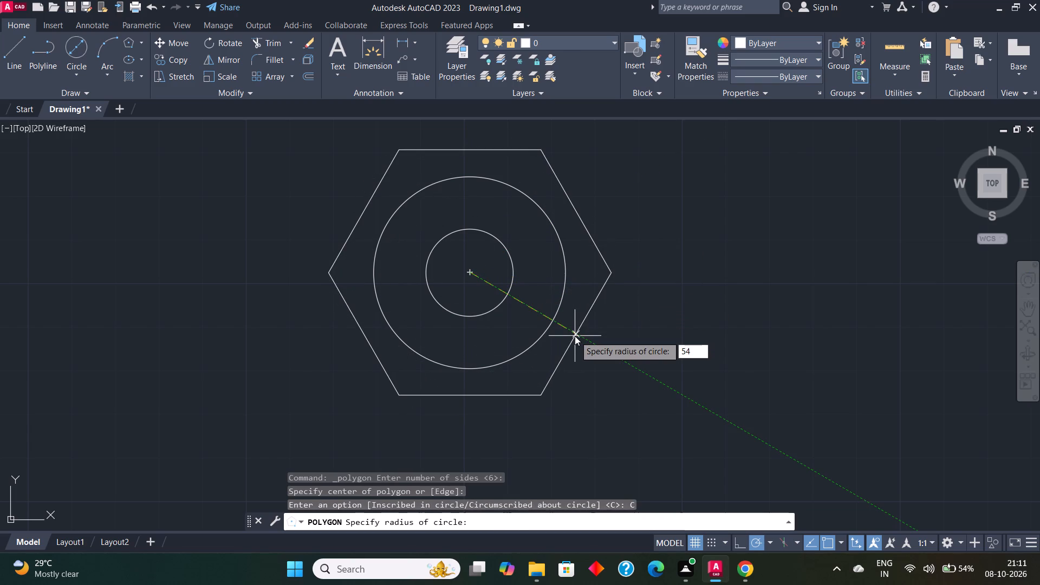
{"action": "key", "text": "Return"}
Check the radius 54 hexagon's width across flats with a trial line from its upper-left vertex to its lower-left vertex.
{"action": "scroll", "coordinate": [589, 366], "scroll_direction": "up", "scroll_amount": 2}
{"action": "scroll", "coordinate": [588, 366], "scroll_direction": "down", "scroll_amount": 3}
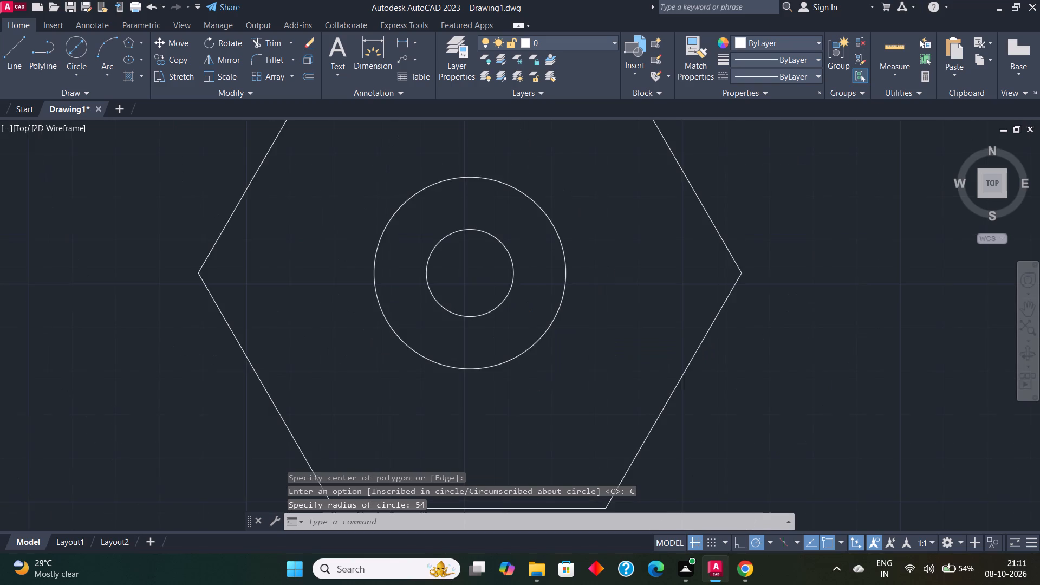
{"action": "left_click", "coordinate": [19, 55]}
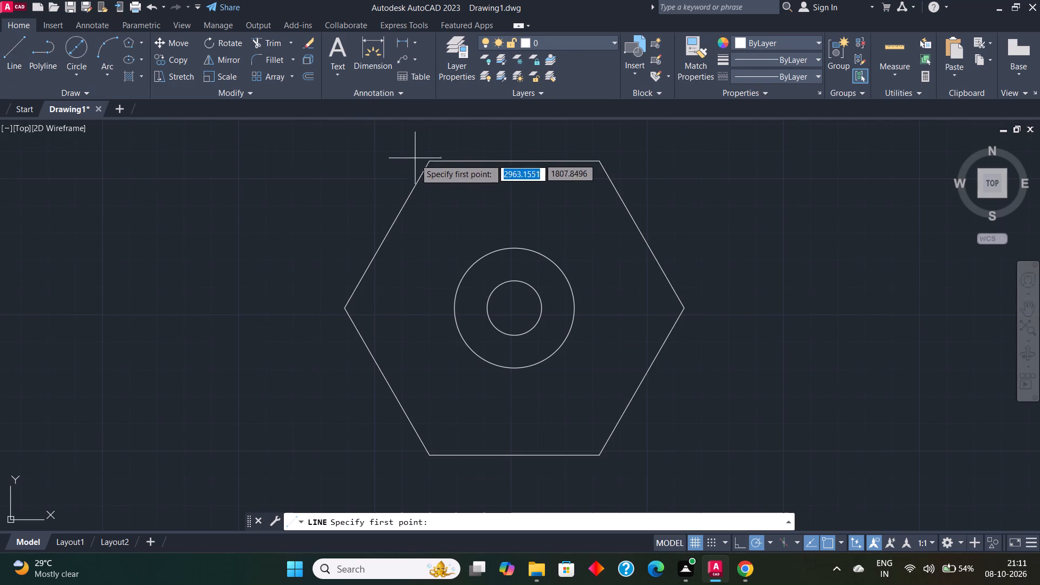
{"action": "left_click", "coordinate": [427, 161]}
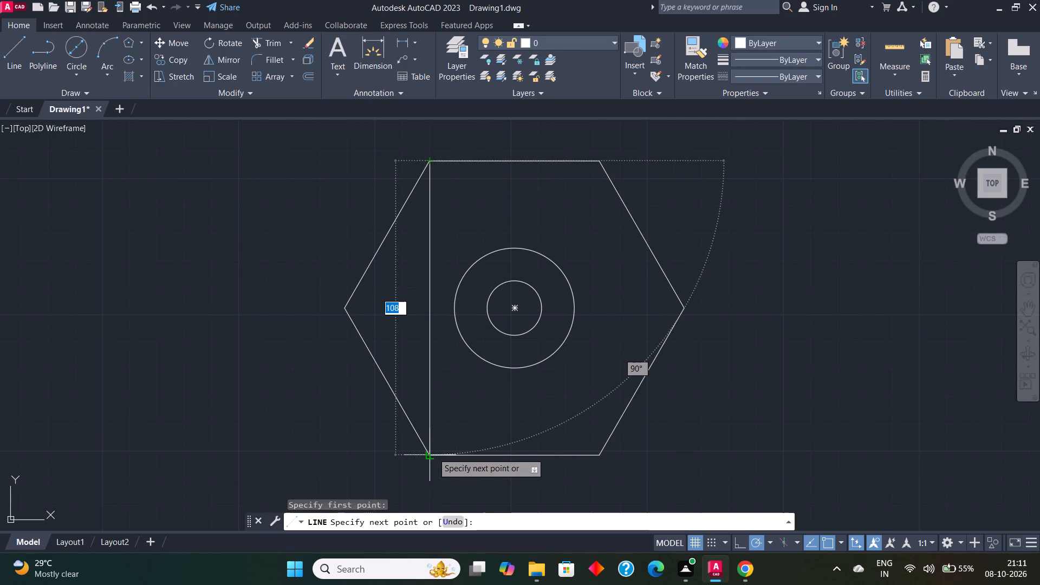
{"action": "key", "text": "Escape"}
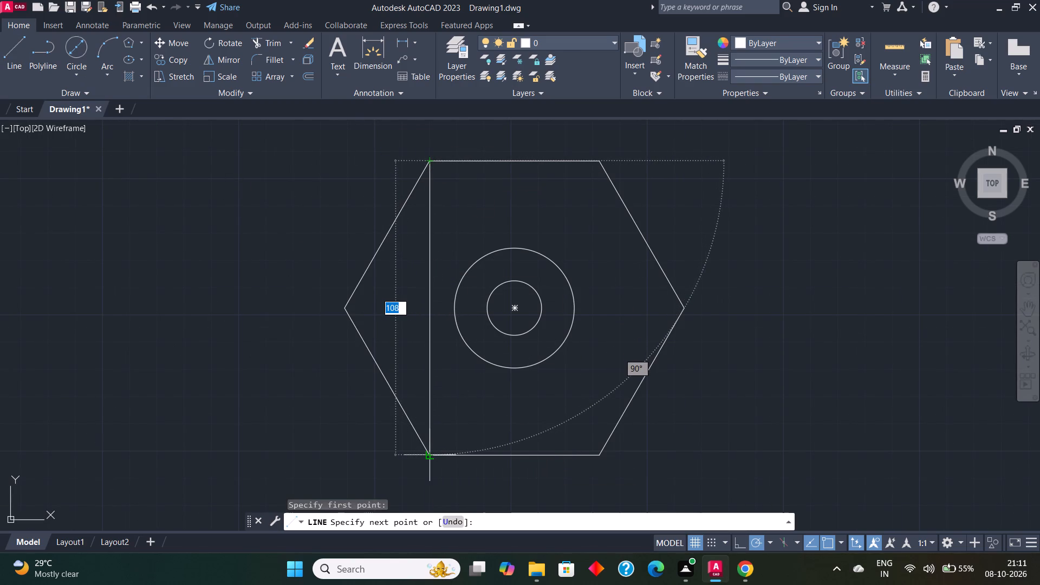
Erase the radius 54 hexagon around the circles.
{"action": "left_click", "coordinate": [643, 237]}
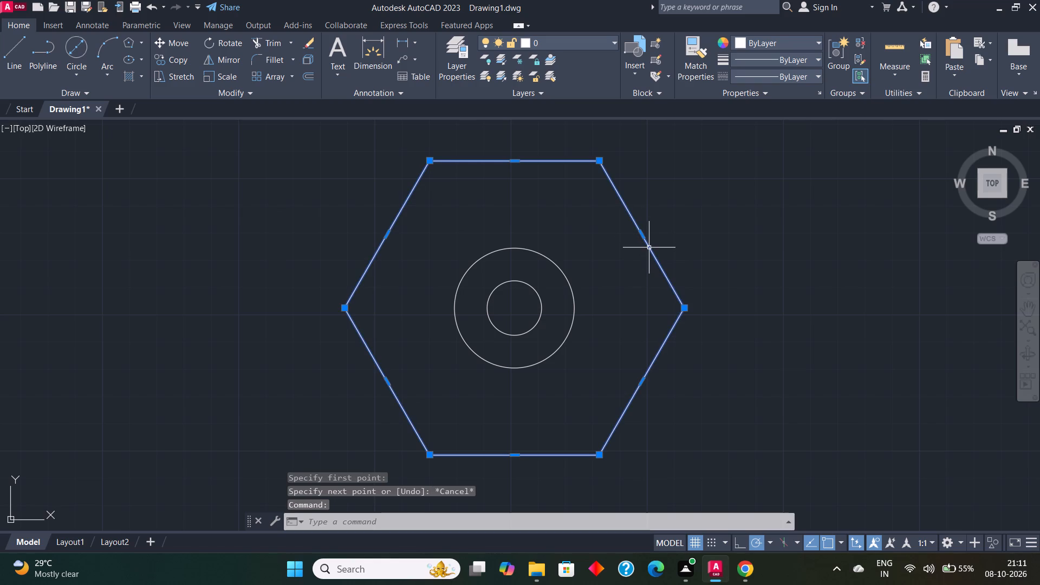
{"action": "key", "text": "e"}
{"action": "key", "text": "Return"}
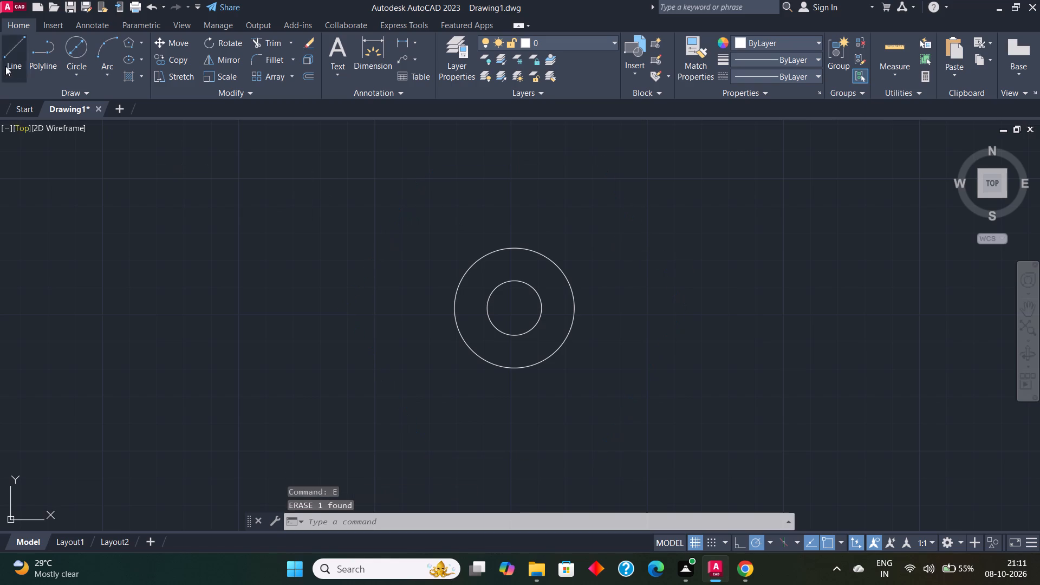
Draw a six-sided polygon centred on the circles, circumscribed about a circle of radius 52.
{"action": "left_click", "coordinate": [143, 40]}
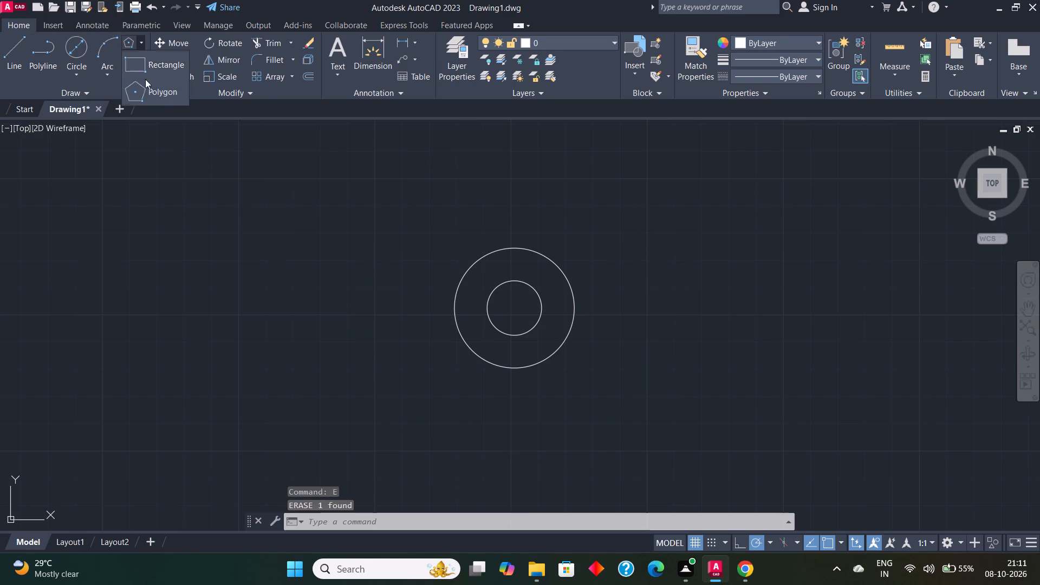
{"action": "left_click", "coordinate": [149, 93]}
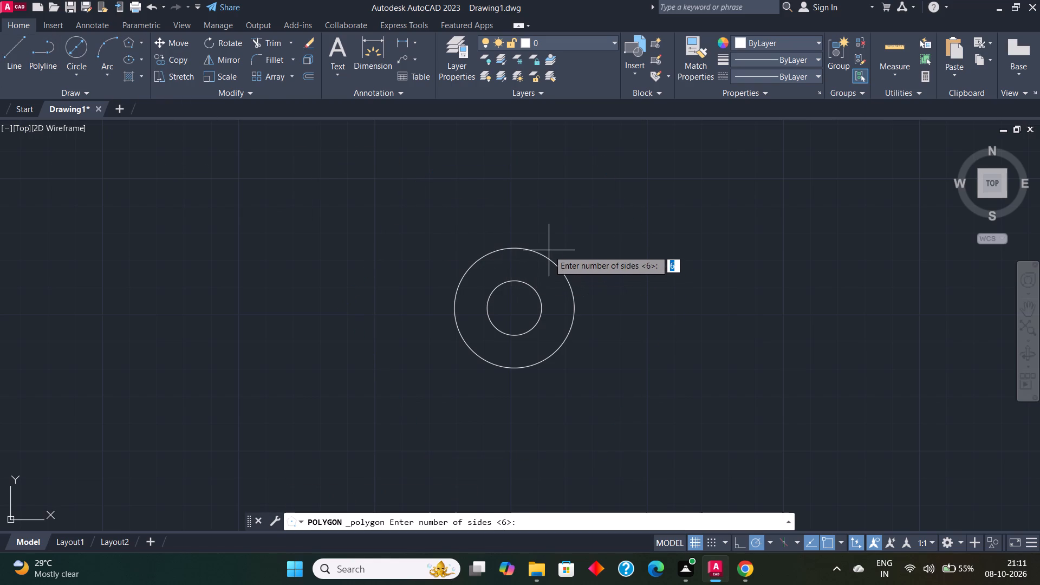
{"action": "key", "text": "Return"}
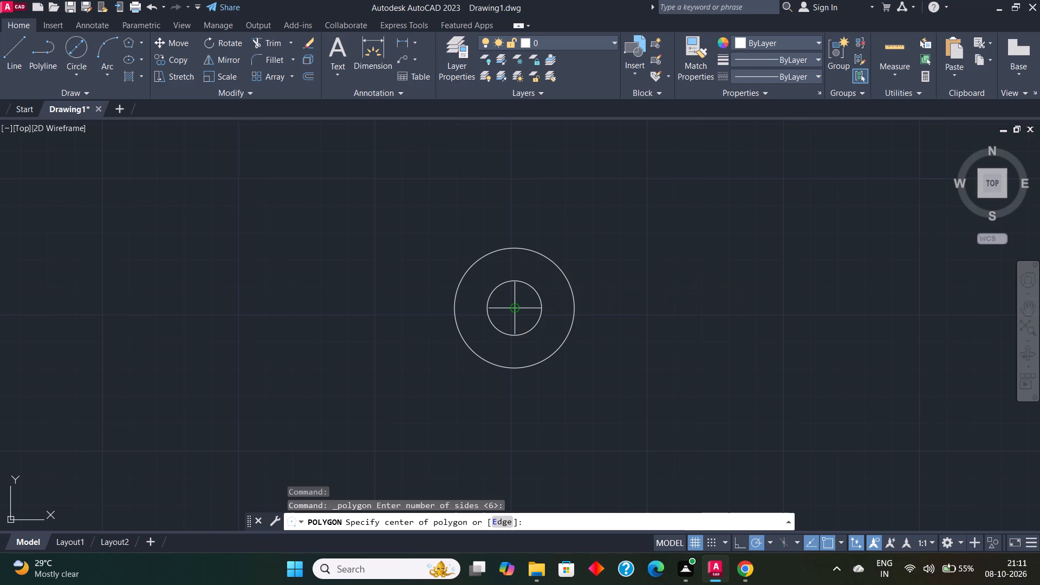
{"action": "left_click", "coordinate": [514, 307]}
{"action": "left_click_drag", "start_coordinate": [581, 355], "coordinate": [514, 307]}
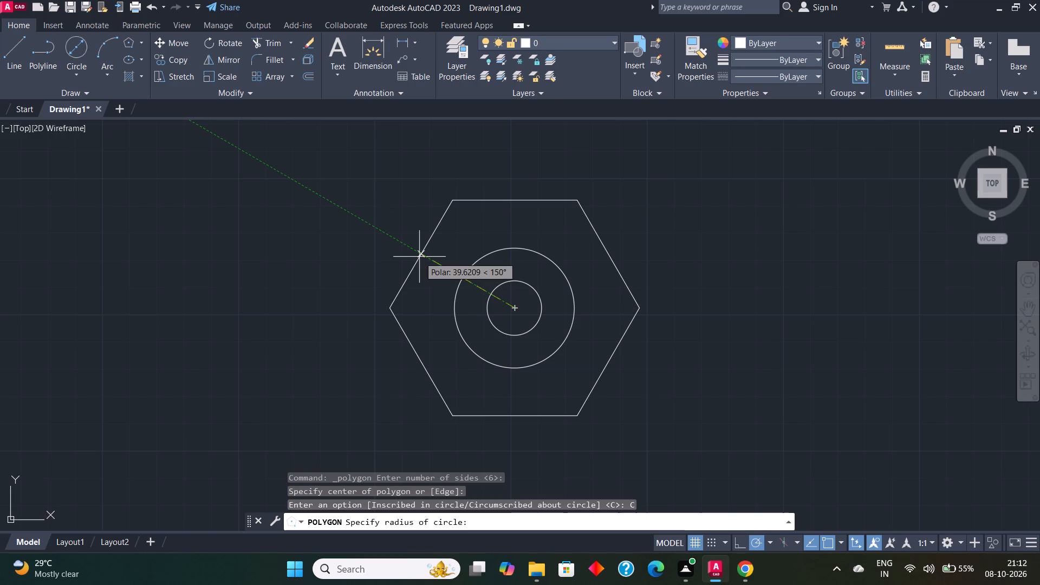
{"action": "key", "text": "BackSpace"}
{"action": "key", "text": "BackSpace"}
{"action": "type", "text": "52"}
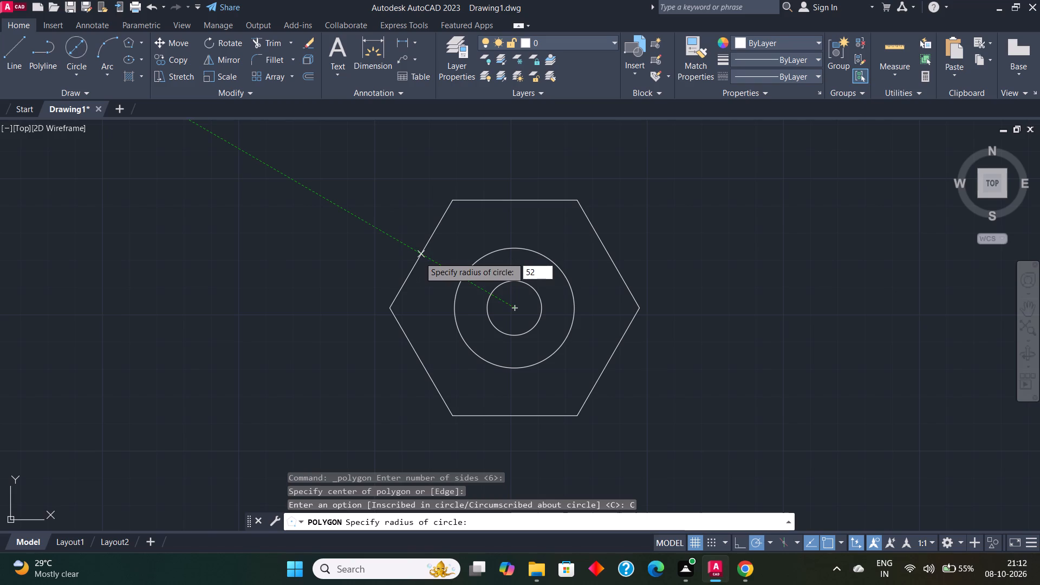
{"action": "key", "text": "Return"}
Check the radius 52 hexagon's width across flats with a trial line from its upper-left vertex to its lower-left vertex.
{"action": "left_click", "coordinate": [9, 39]}
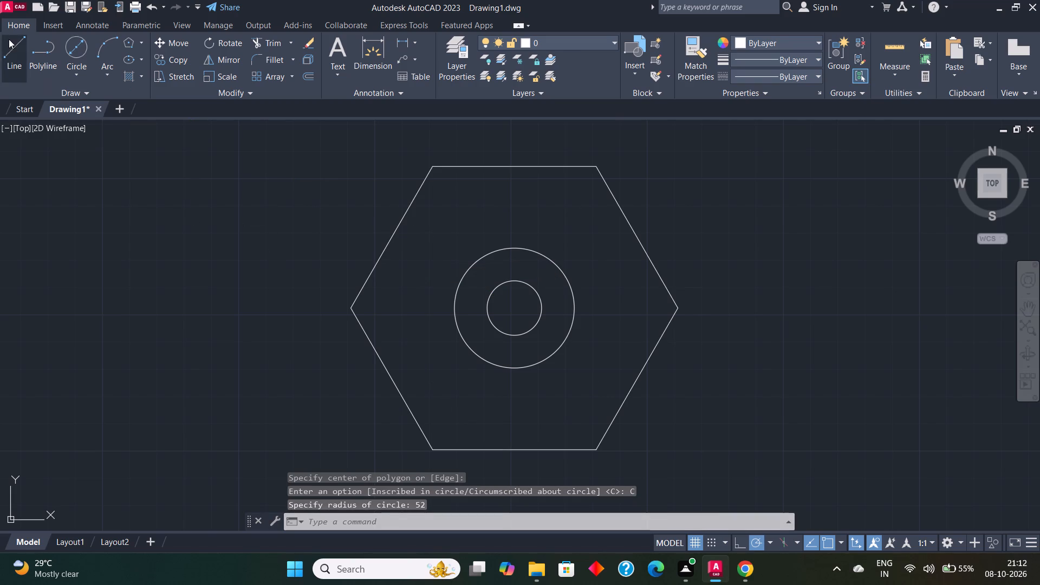
{"action": "left_click", "coordinate": [436, 167]}
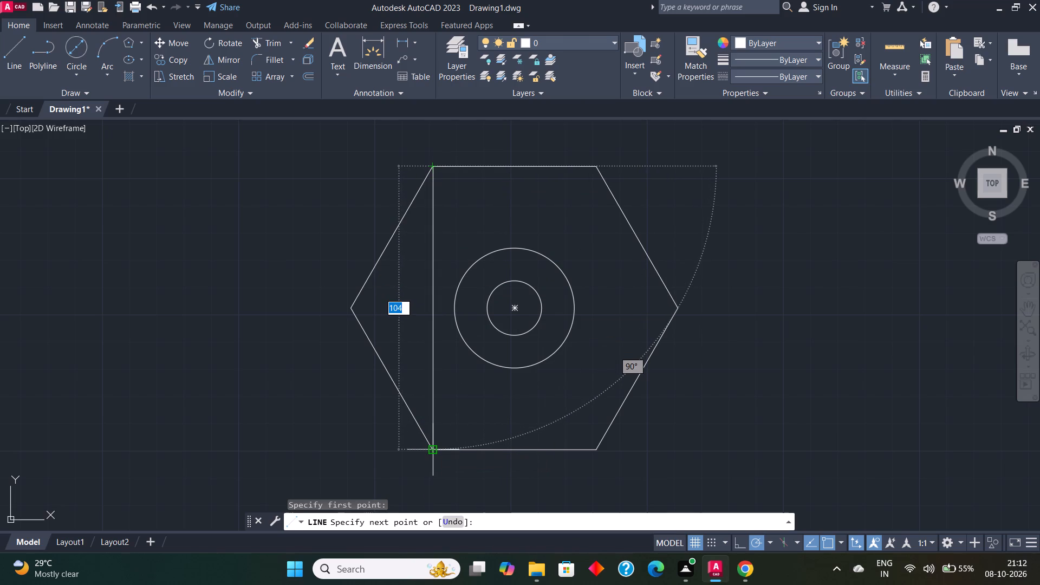
{"action": "key", "text": "Escape"}
Erase the radius 52 hexagon around the circles.
{"action": "left_click", "coordinate": [415, 422]}
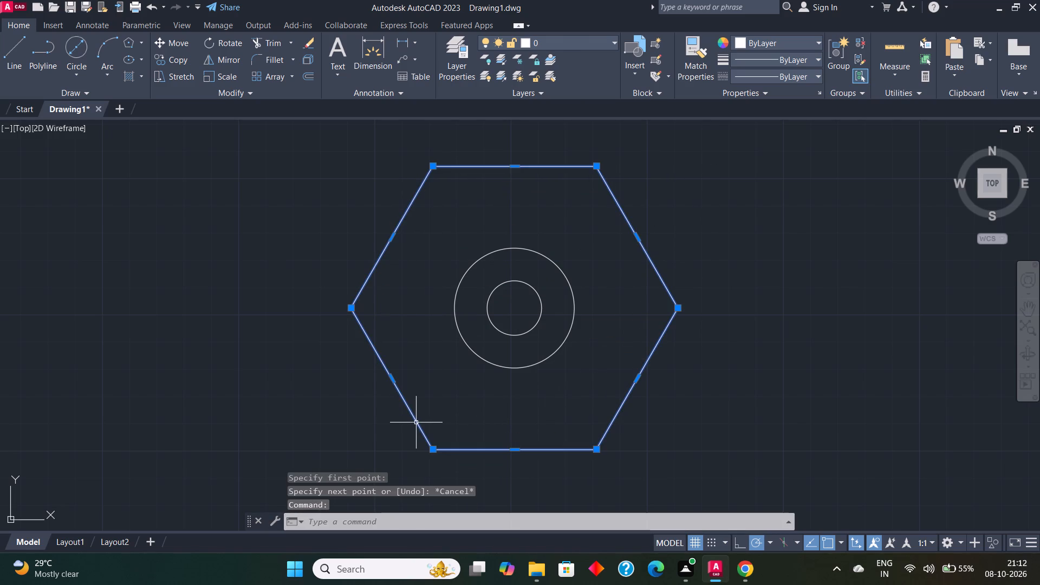
{"action": "key", "text": "e"}
{"action": "key", "text": "Return"}
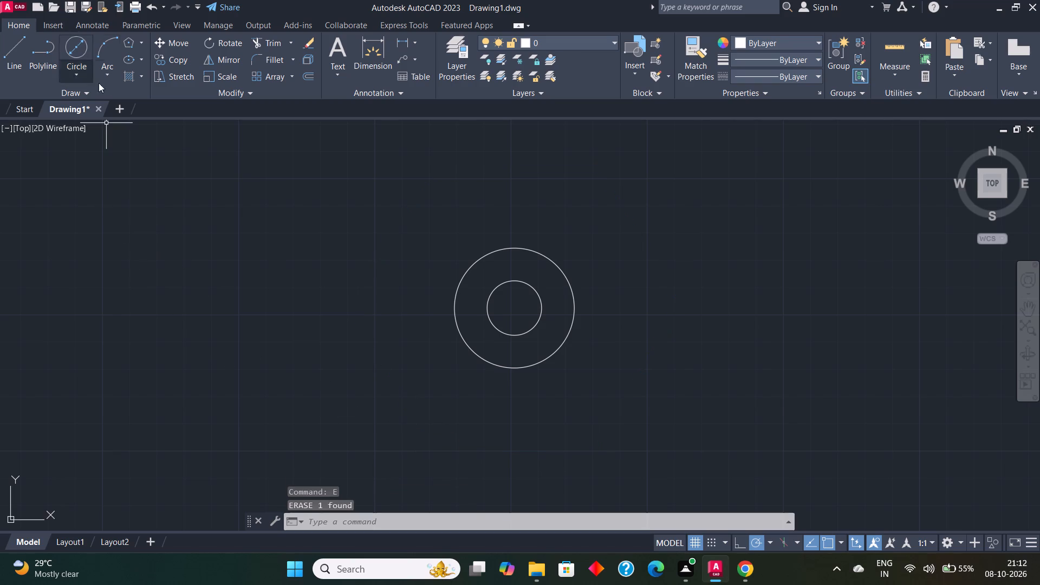
Draw a six-sided polygon centred on the circles, circumscribed about a circle of radius 26.
{"action": "left_click", "coordinate": [143, 40]}
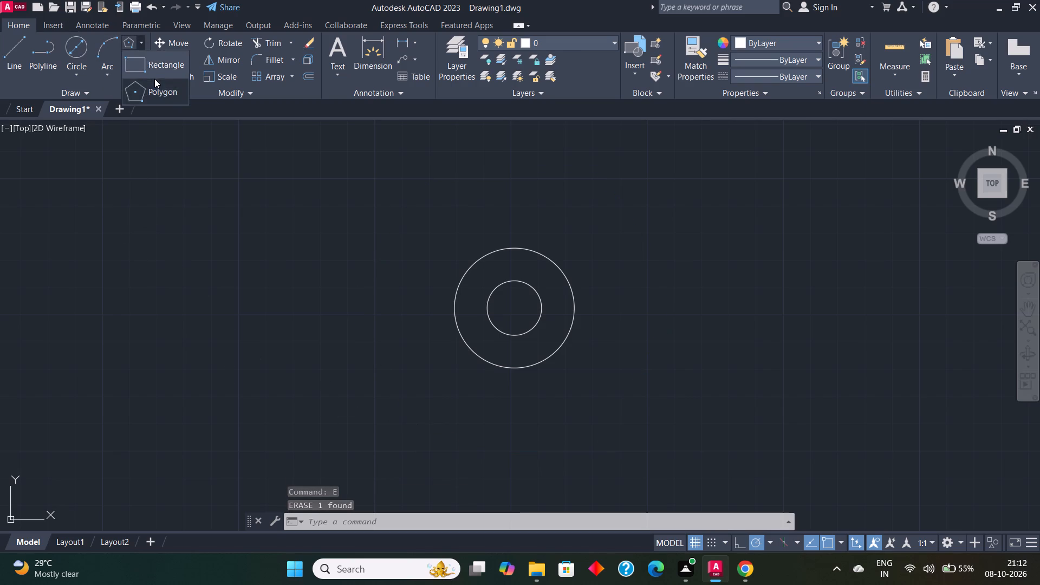
{"action": "left_click", "coordinate": [154, 88]}
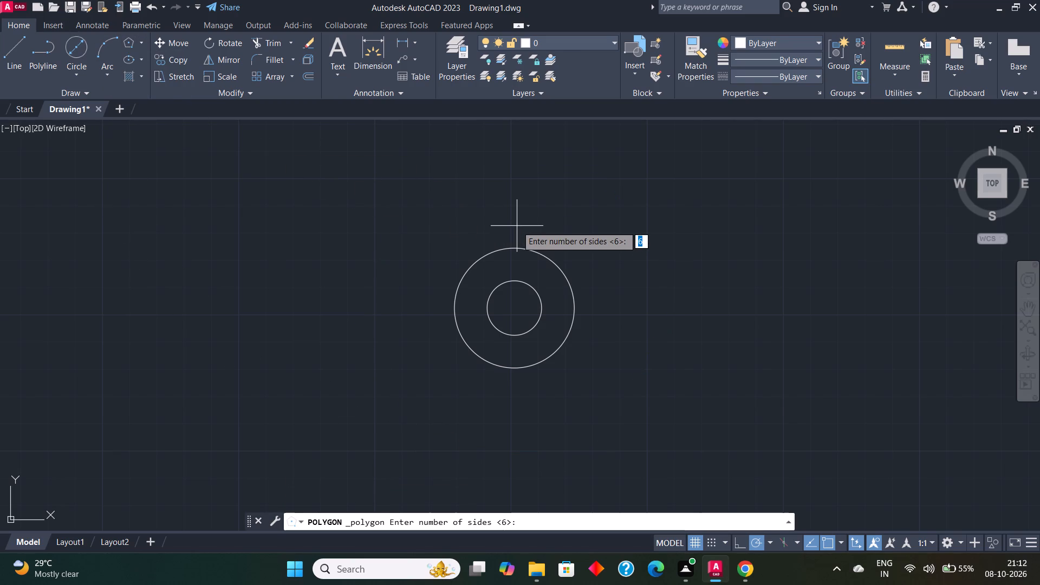
{"action": "key", "text": "Return"}
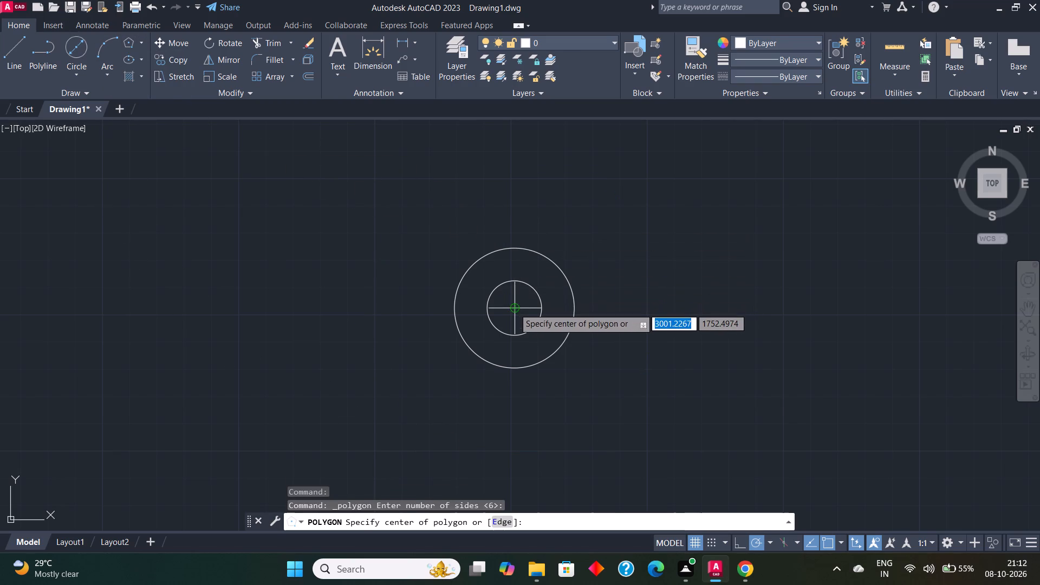
{"action": "left_click", "coordinate": [514, 308]}
{"action": "left_click_drag", "start_coordinate": [583, 357], "coordinate": [514, 308]}
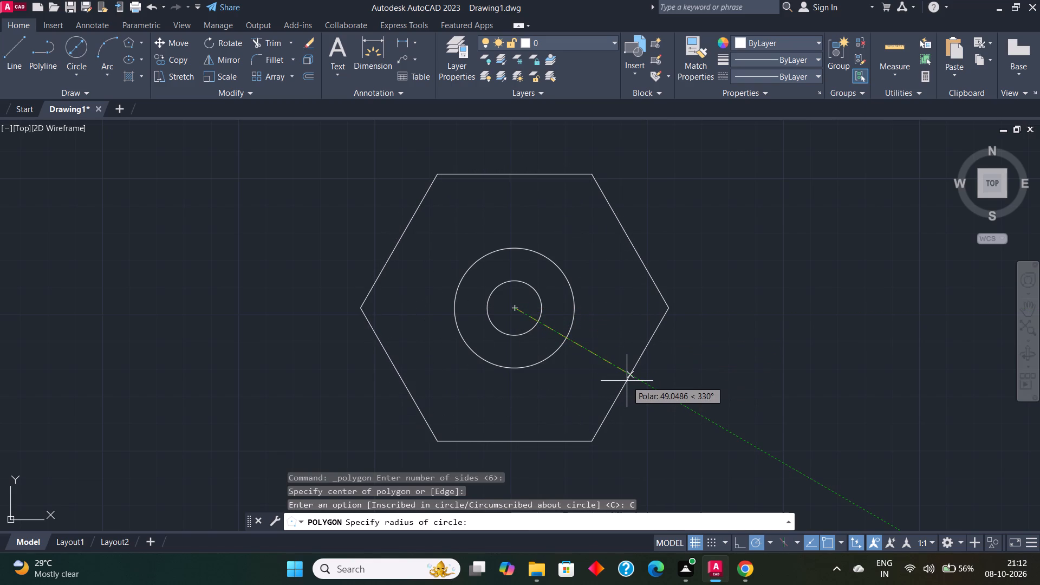
{"action": "type", "text": "26"}
{"action": "key", "text": "Return"}
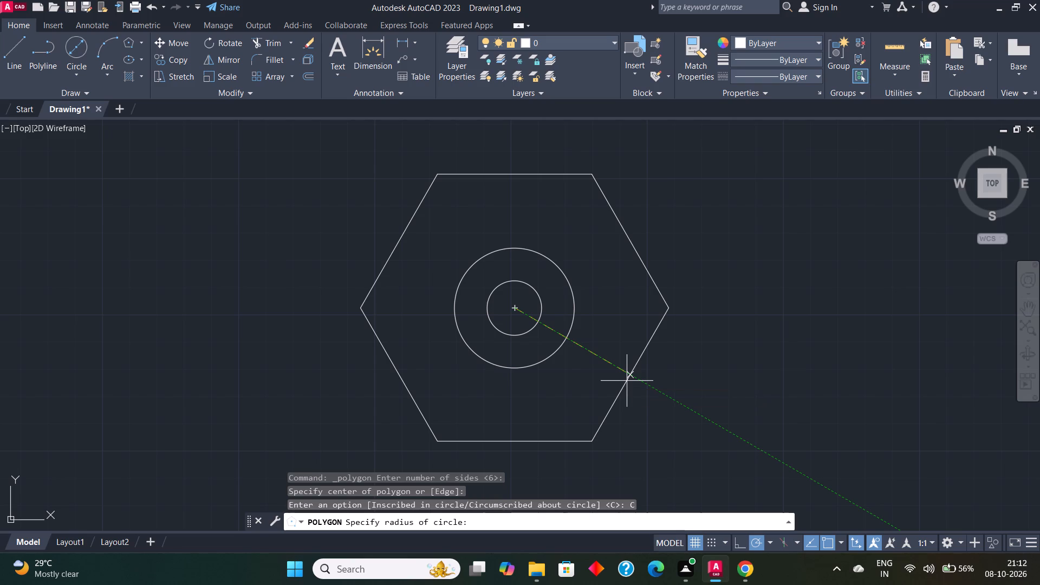
Check the radius 26 hexagon's width across flats with a trial line from its upper-left vertex to its lower-left vertex.
{"action": "left_click", "coordinate": [14, 53]}
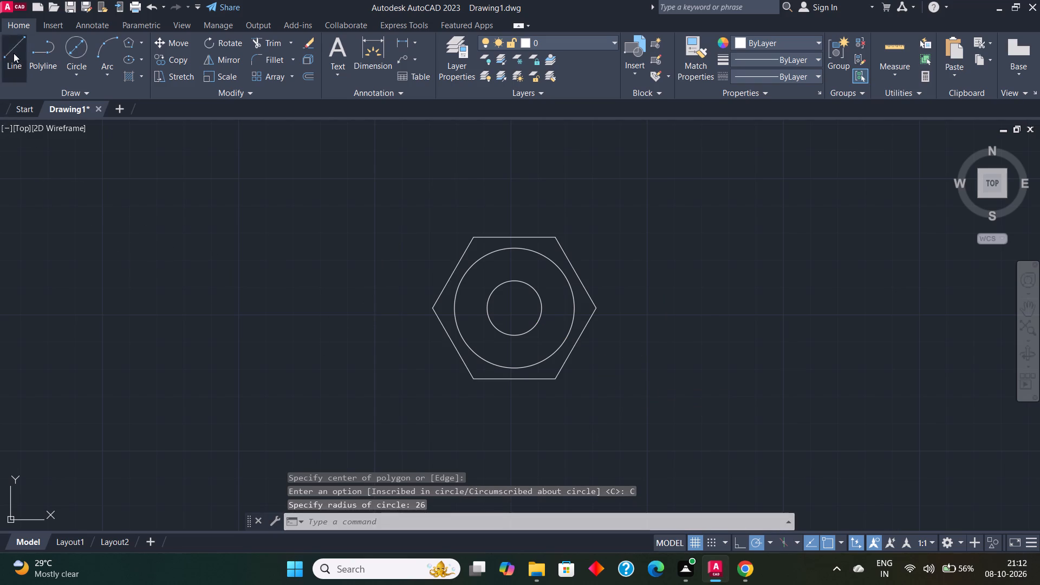
{"action": "left_click", "coordinate": [473, 235]}
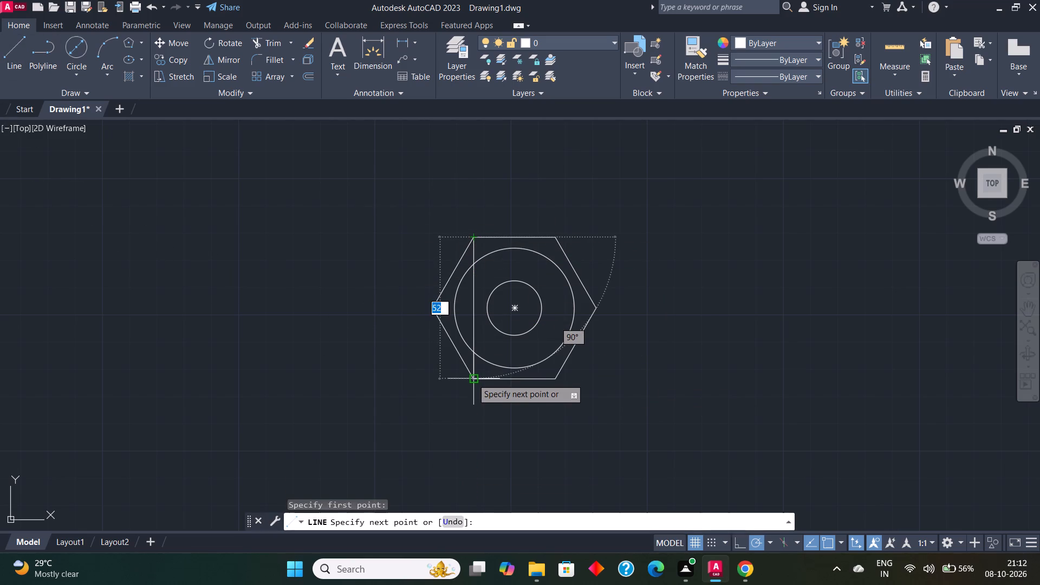
{"action": "key", "text": "Escape"}
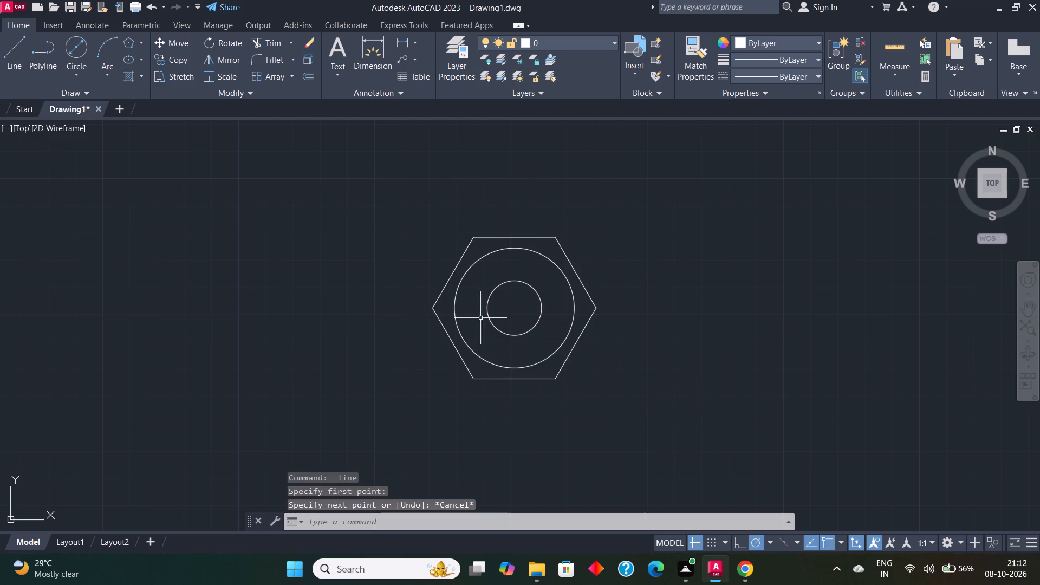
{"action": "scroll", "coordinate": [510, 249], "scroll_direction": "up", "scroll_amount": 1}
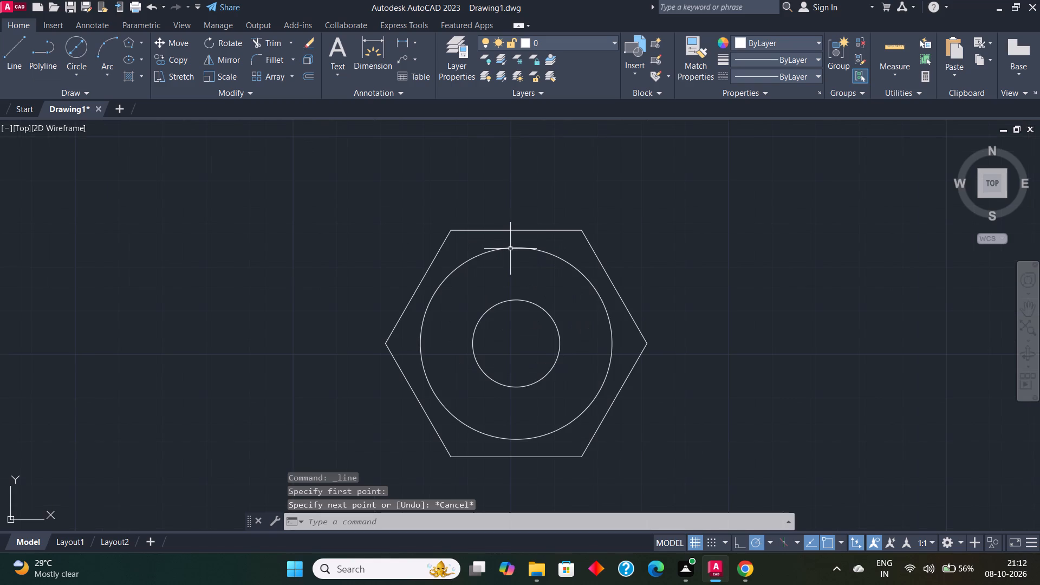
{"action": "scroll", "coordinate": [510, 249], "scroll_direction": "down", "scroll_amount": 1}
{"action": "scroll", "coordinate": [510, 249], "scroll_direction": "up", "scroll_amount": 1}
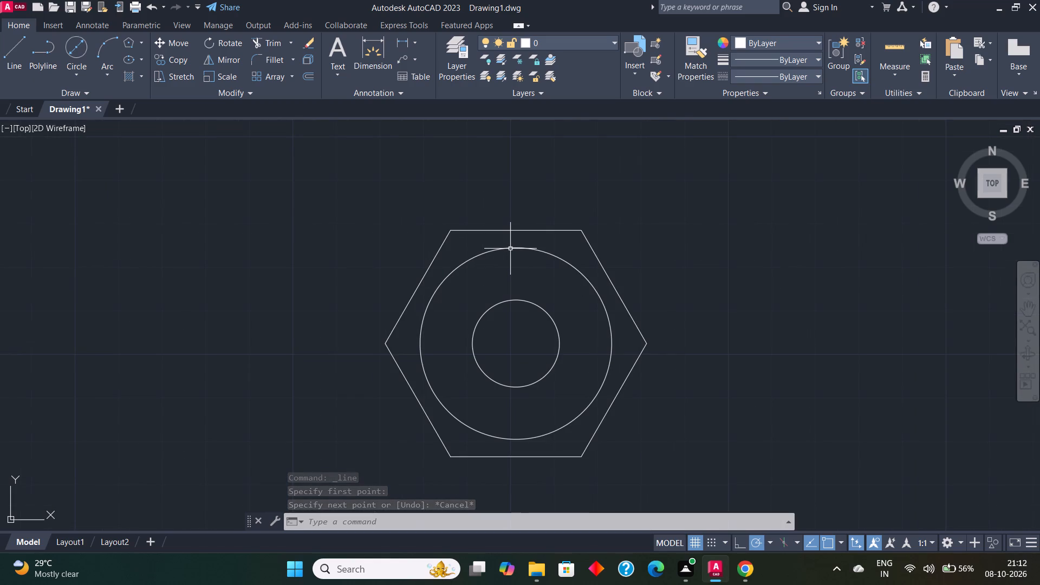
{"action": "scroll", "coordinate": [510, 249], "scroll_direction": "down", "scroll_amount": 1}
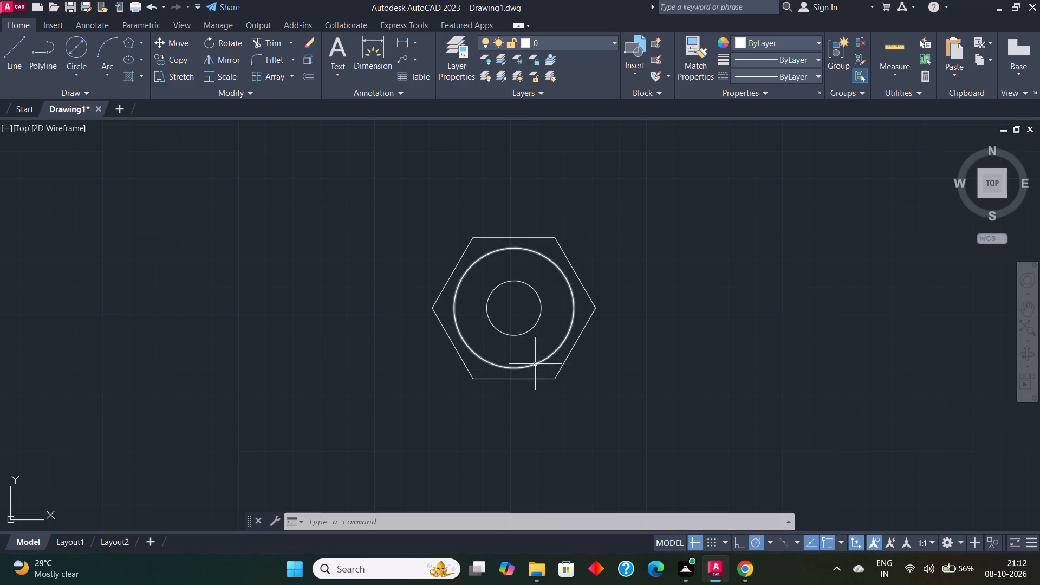
Draw a circle of radius 40 around the hexagon, concentric with the existing circles.
{"action": "left_click", "coordinate": [77, 71]}
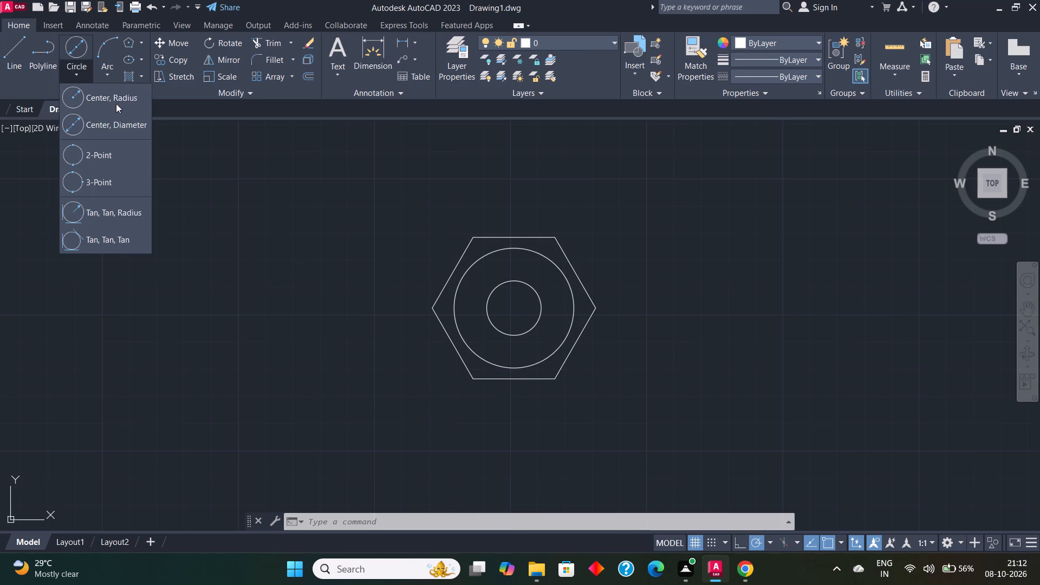
{"action": "left_click", "coordinate": [115, 95]}
{"action": "left_click", "coordinate": [517, 307]}
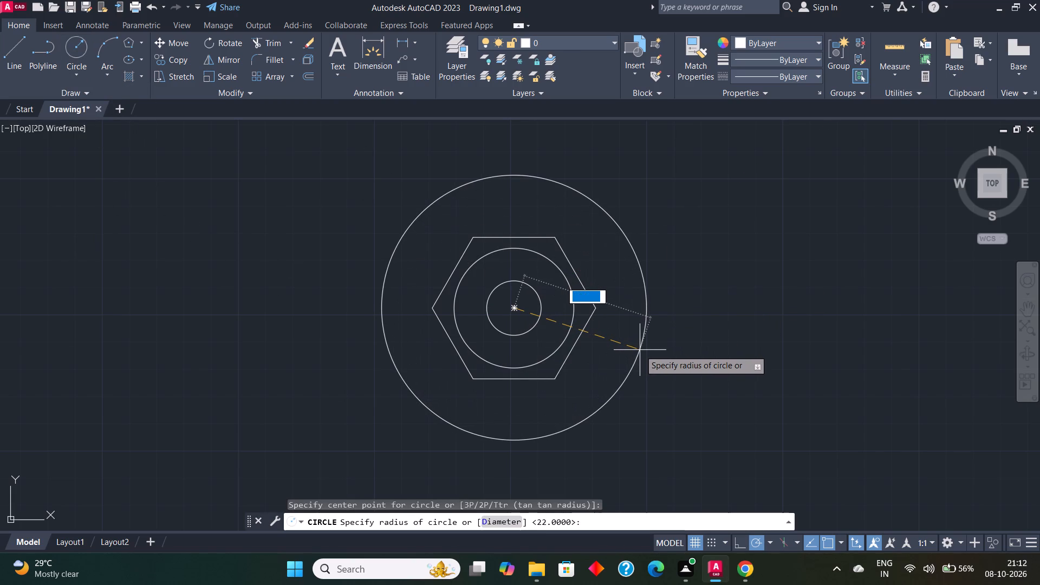
{"action": "type", "text": "40"}
{"action": "key", "text": "Return"}
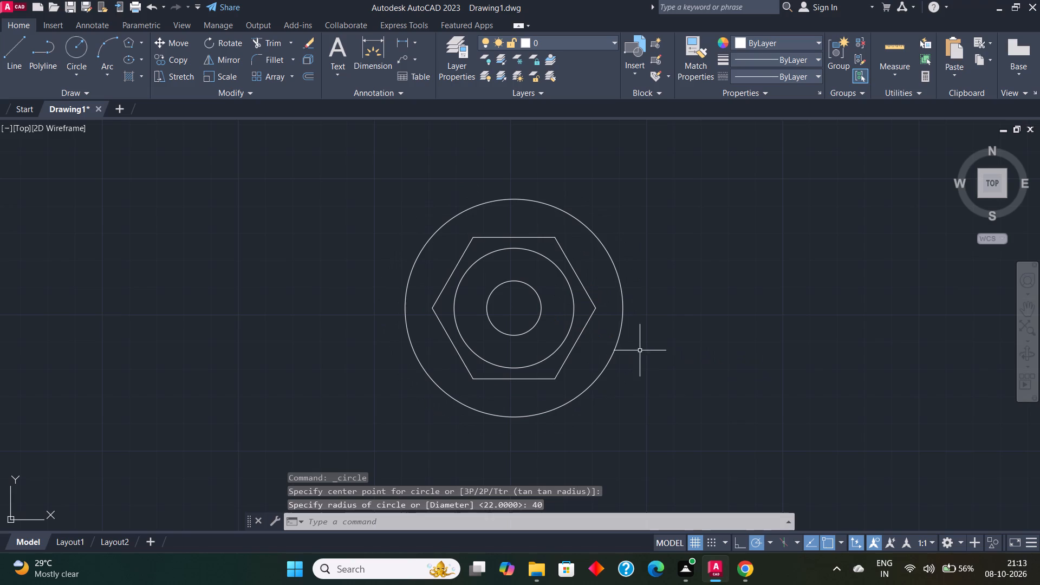
Review the command history back to the start of the session for the commands and radii used on the circles and hexagons.
{"action": "left_click", "coordinate": [790, 522]}
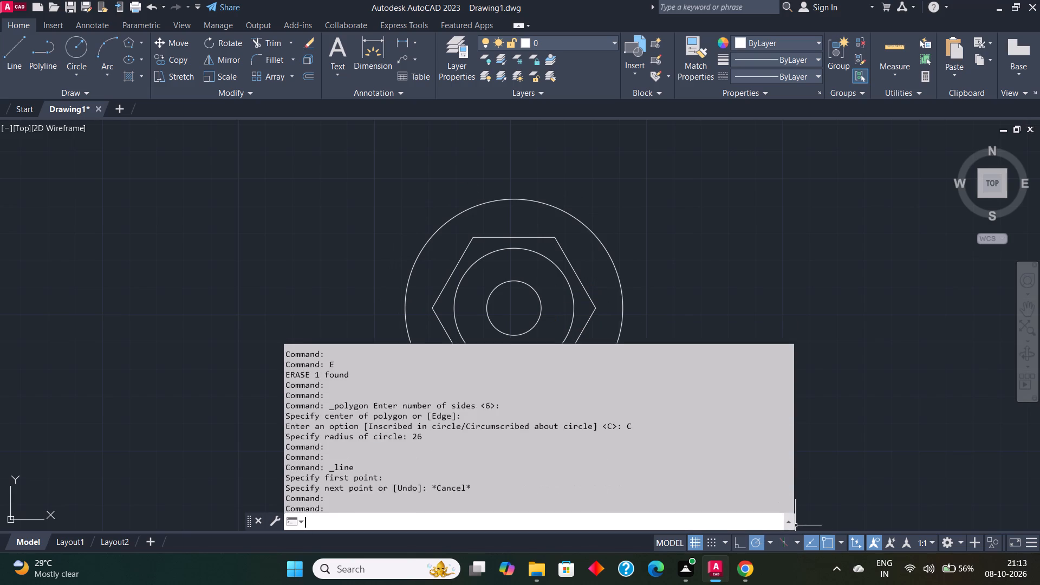
{"action": "scroll", "coordinate": [482, 396], "scroll_direction": "up", "scroll_amount": 10}
{"action": "scroll", "coordinate": [581, 368], "scroll_direction": "up", "scroll_amount": 4}
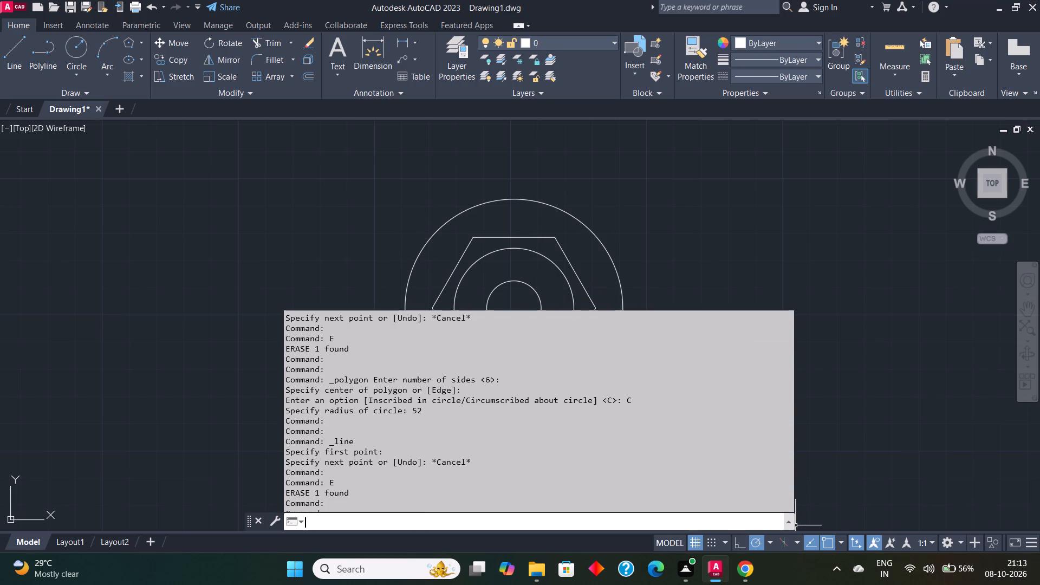
{"action": "scroll", "coordinate": [580, 366], "scroll_direction": "up", "scroll_amount": 20}
{"action": "scroll", "coordinate": [580, 366], "scroll_direction": "up", "scroll_amount": 8}
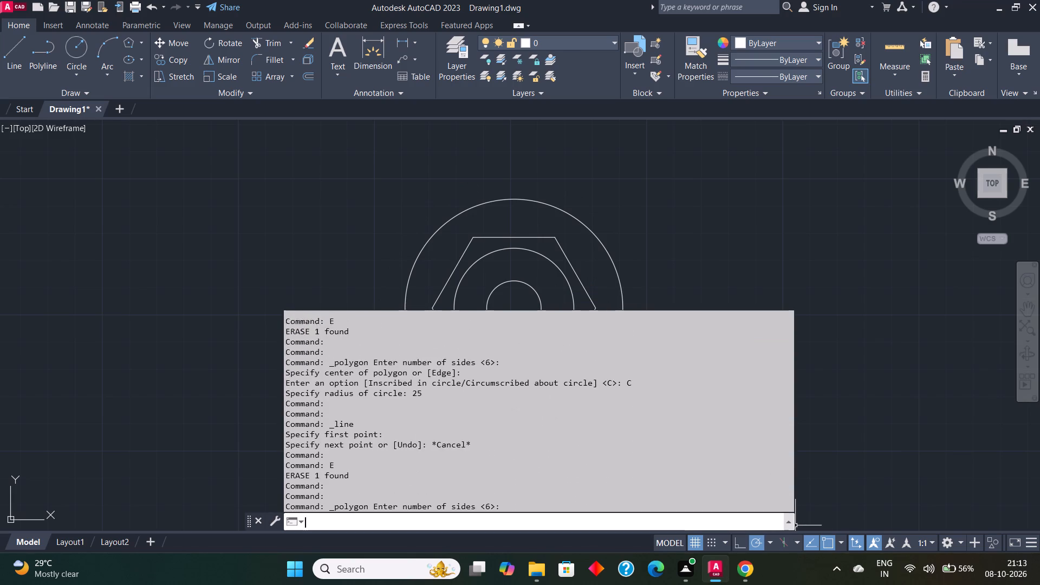
{"action": "scroll", "coordinate": [540, 348], "scroll_direction": "up", "scroll_amount": 19}
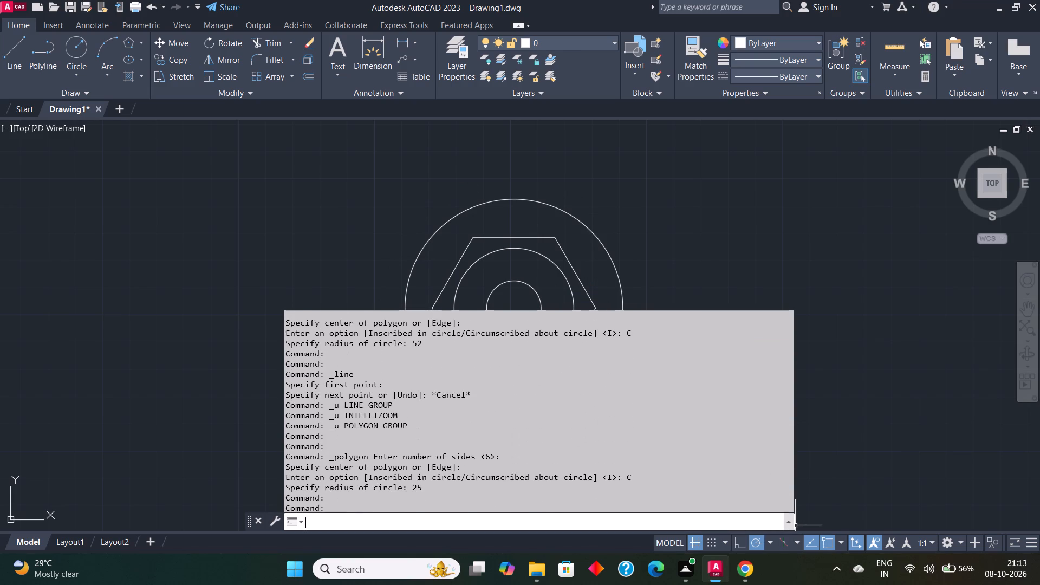
{"action": "left_click_drag", "start_coordinate": [787, 476], "coordinate": [782, 397]}
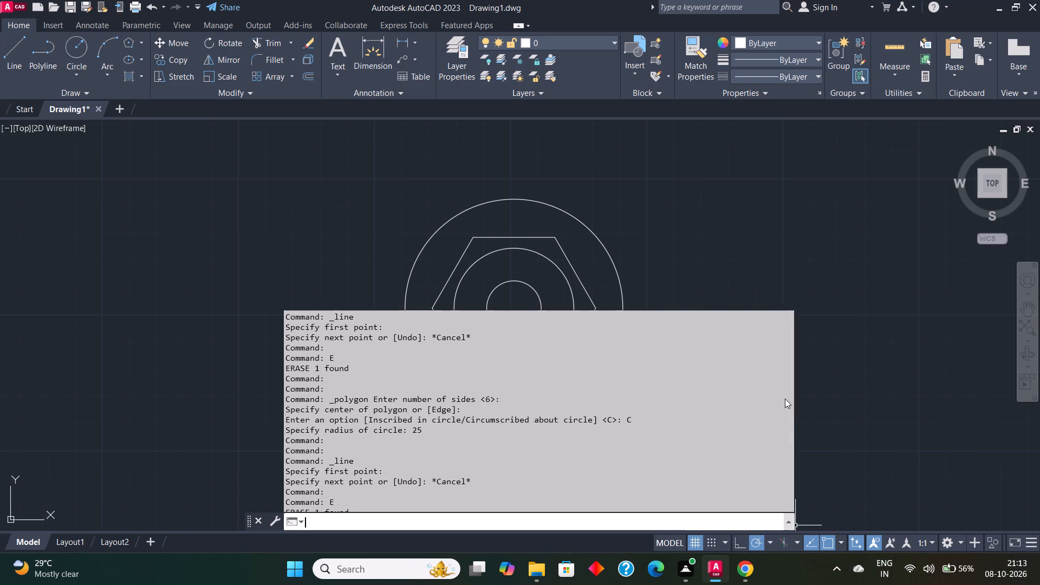
{"action": "left_click_drag", "start_coordinate": [791, 427], "coordinate": [790, 303]}
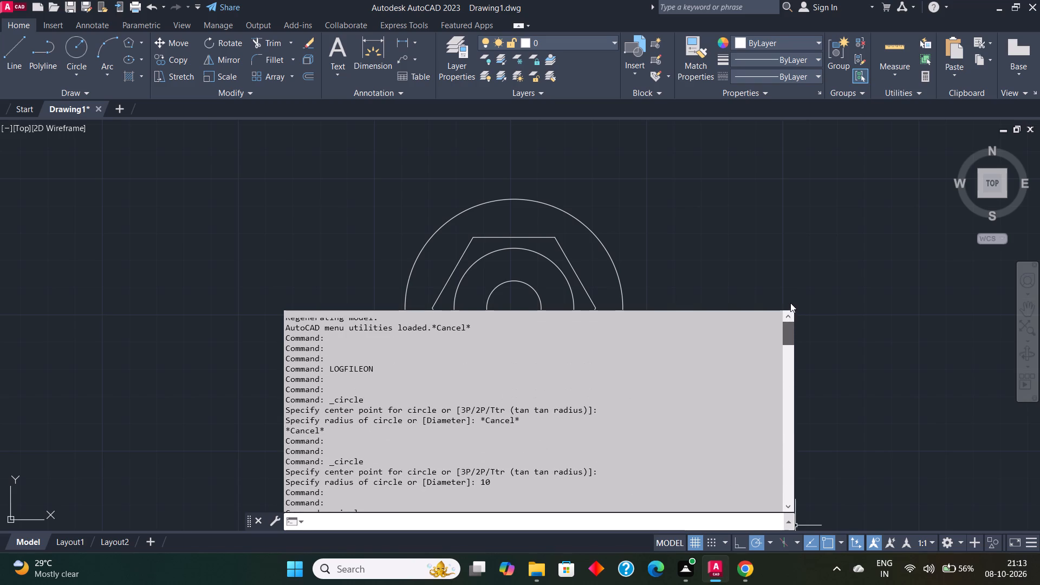
{"action": "left_click_drag", "start_coordinate": [790, 303], "coordinate": [793, 300]}
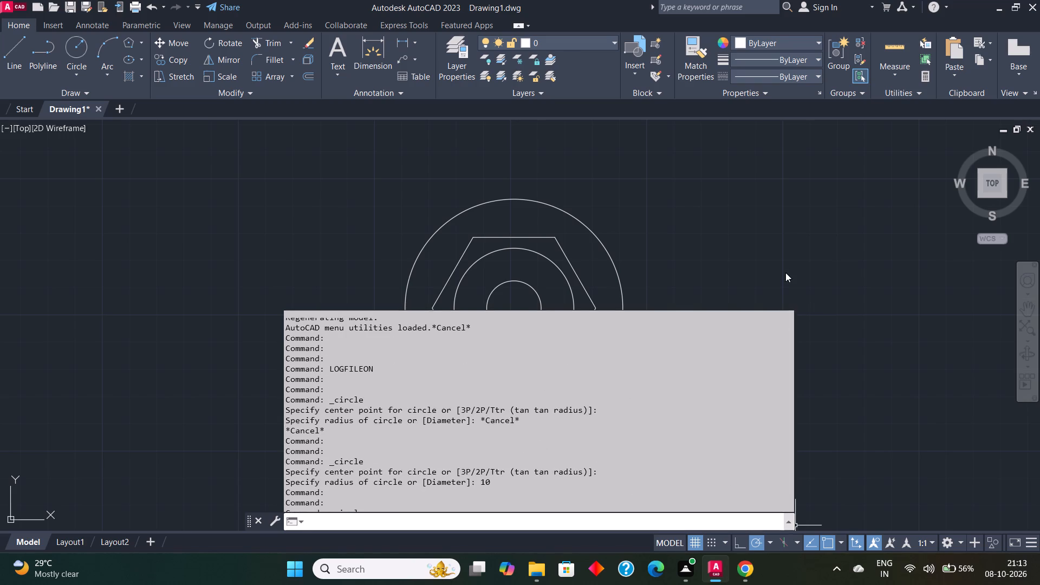
{"action": "left_click", "coordinate": [785, 266]}
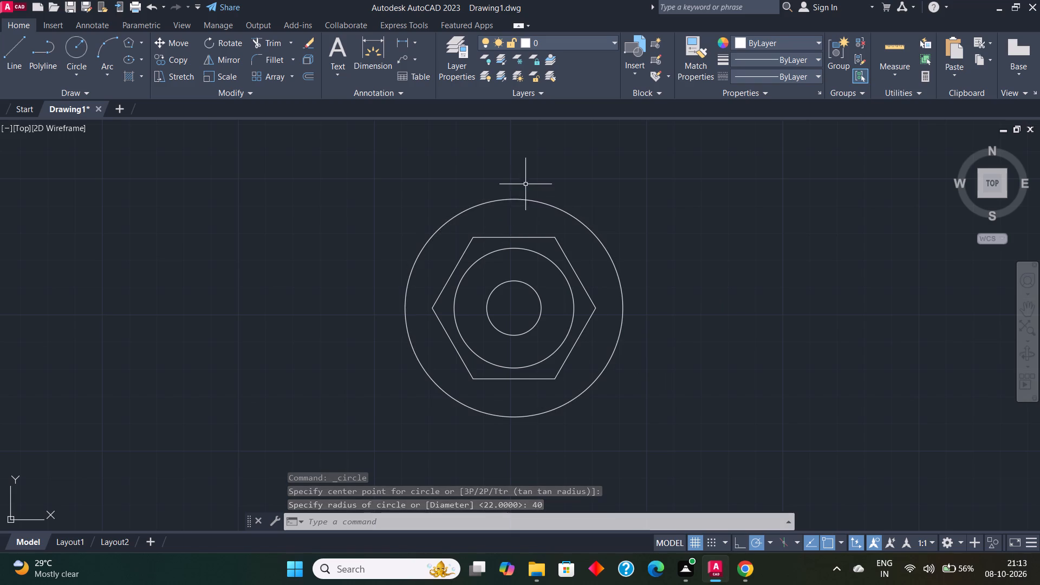
Create a new layer in the Layer Properties Manager.
{"action": "left_click", "coordinate": [464, 518]}
{"action": "type", "text": "laye"}
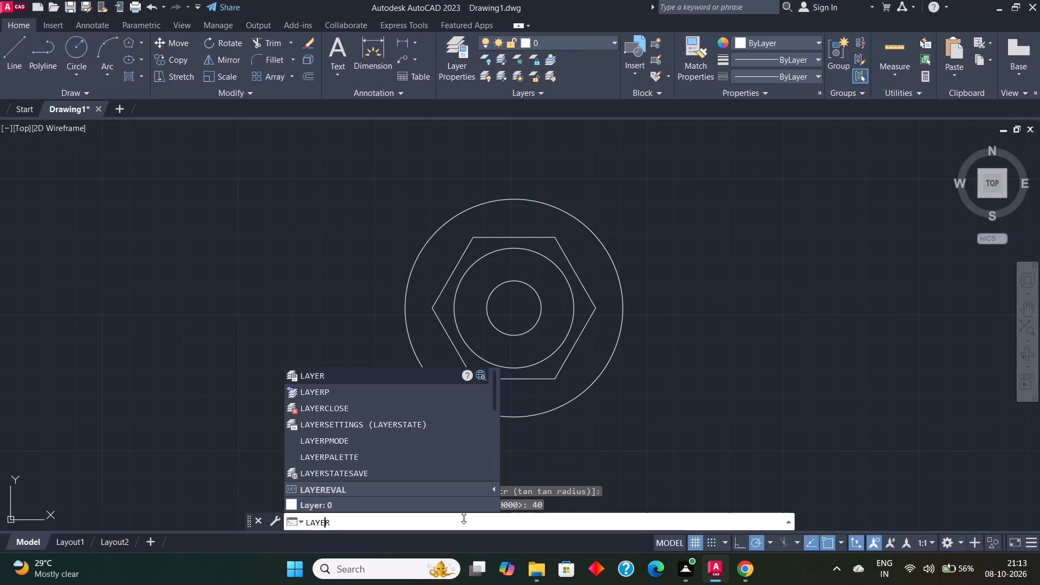
{"action": "left_click", "coordinate": [400, 374]}
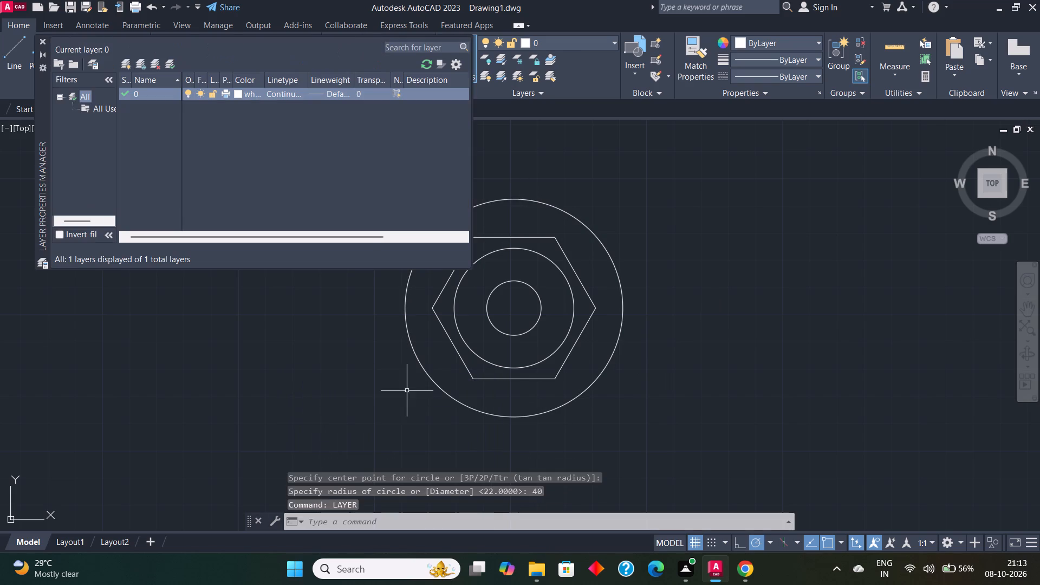
{"action": "left_click", "coordinate": [129, 63]}
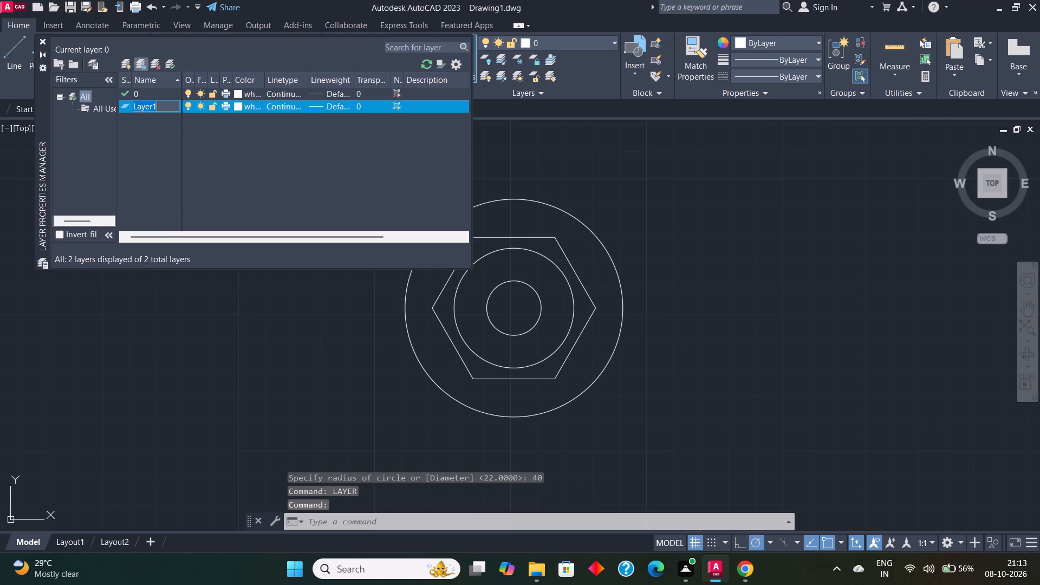
Load the ACAD_ISO02W100 ISO dash linetype, assign it to the new layer and close the layer manager.
{"action": "left_click", "coordinate": [283, 104]}
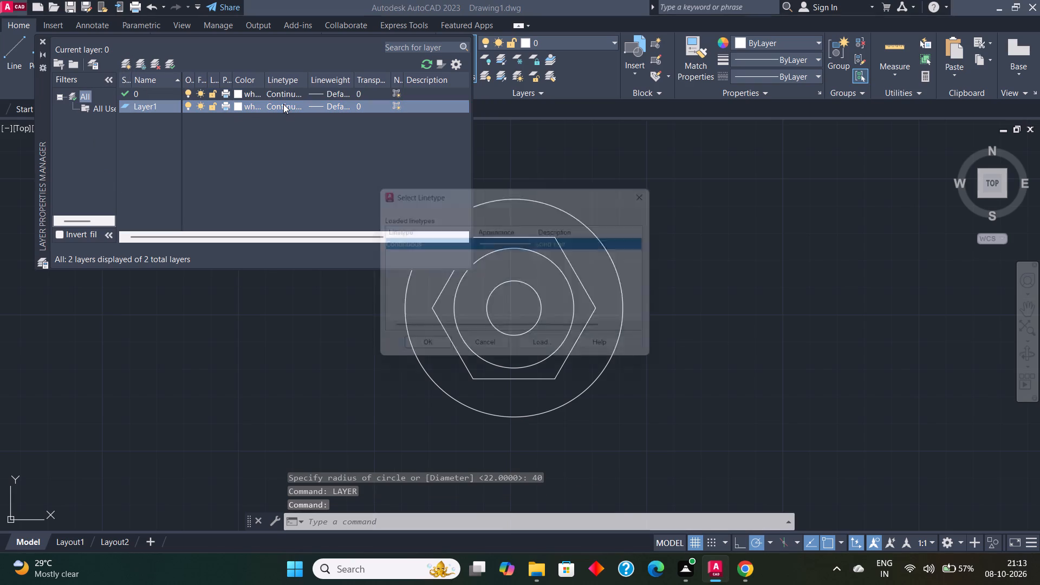
{"action": "left_click", "coordinate": [543, 356]}
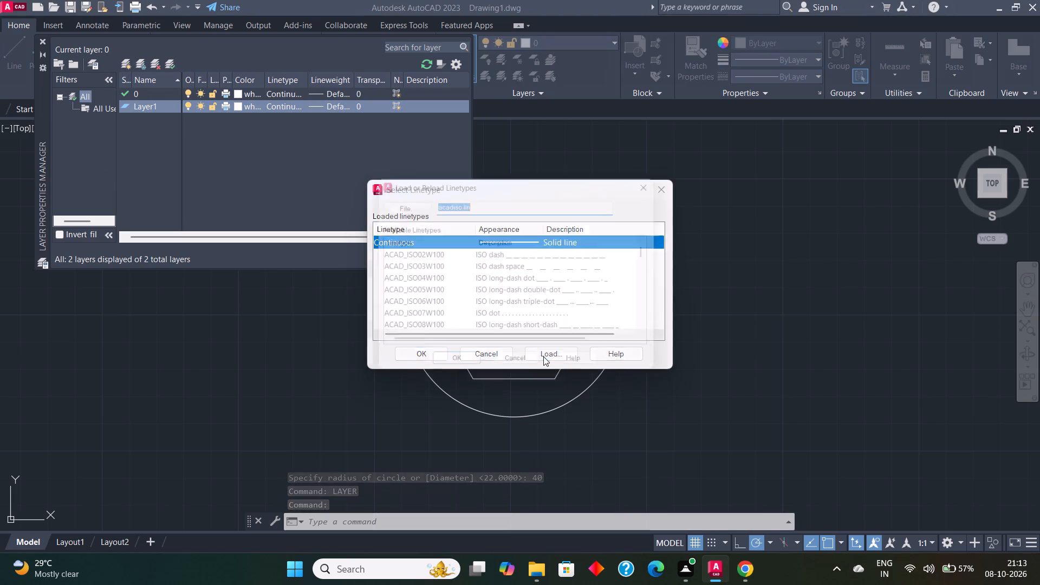
{"action": "left_click", "coordinate": [511, 253]}
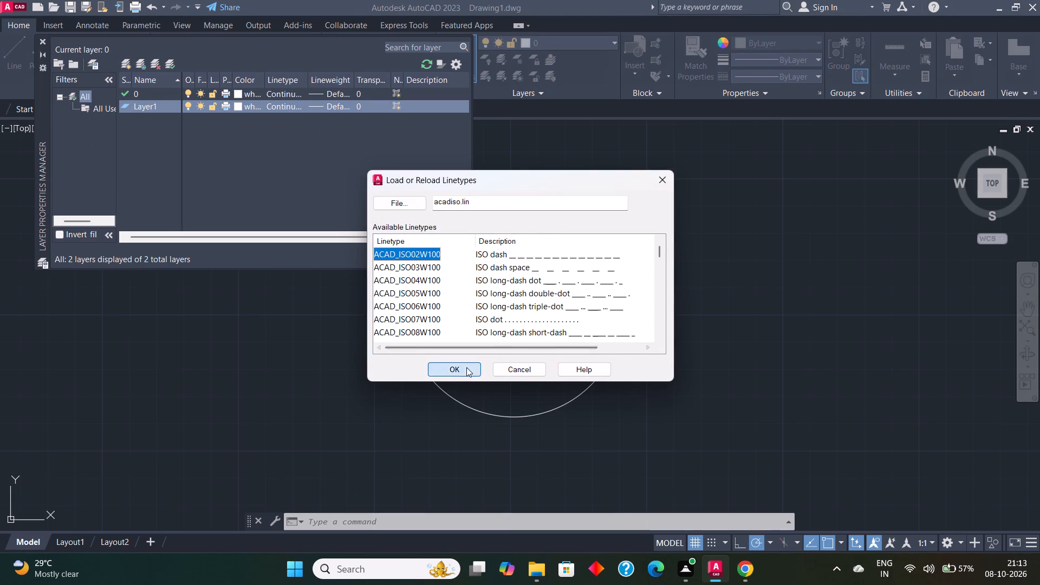
{"action": "left_click", "coordinate": [466, 367]}
{"action": "left_click", "coordinate": [424, 243]}
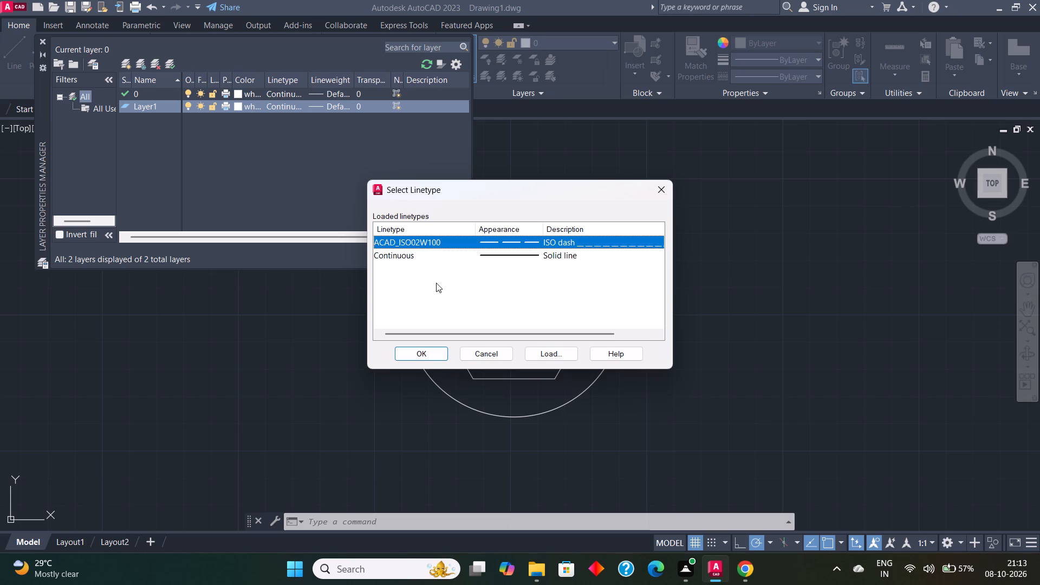
{"action": "left_click", "coordinate": [419, 356]}
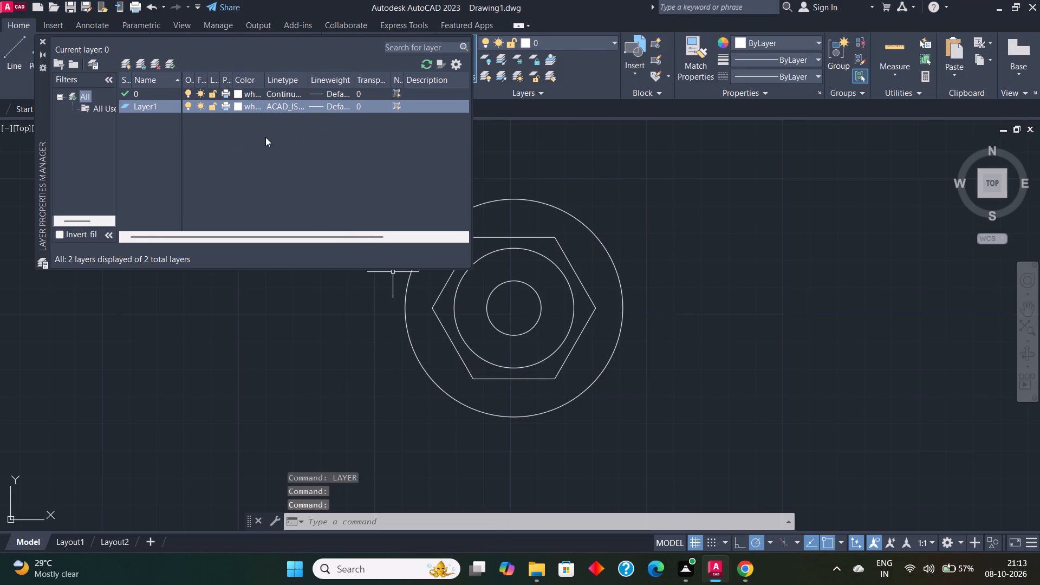
{"action": "left_click", "coordinate": [41, 38]}
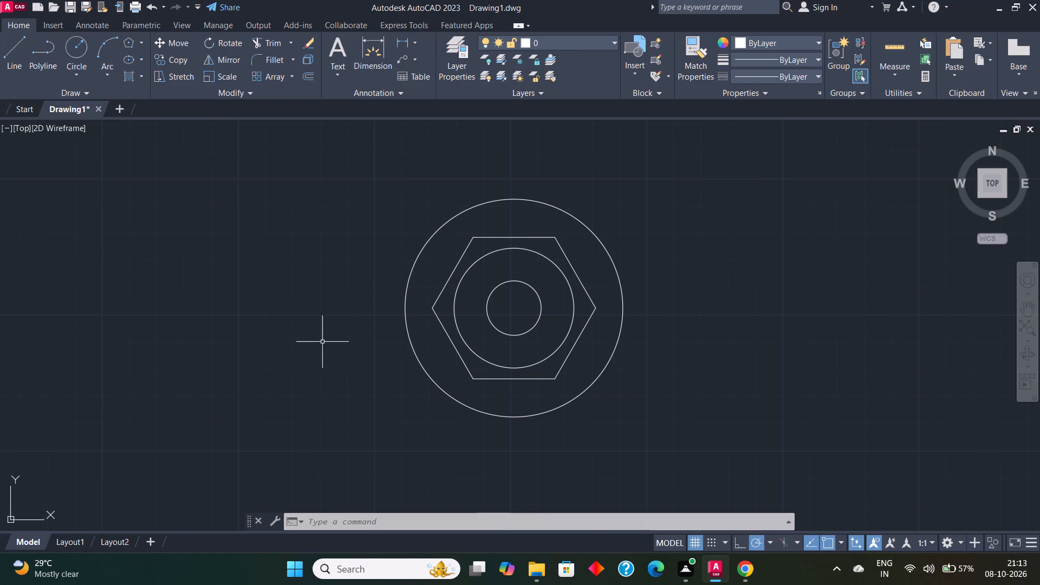
Modify the ISO-25 dimension style to text height 7 and arrow size 9, and set the current style.
{"action": "left_click", "coordinate": [344, 522]}
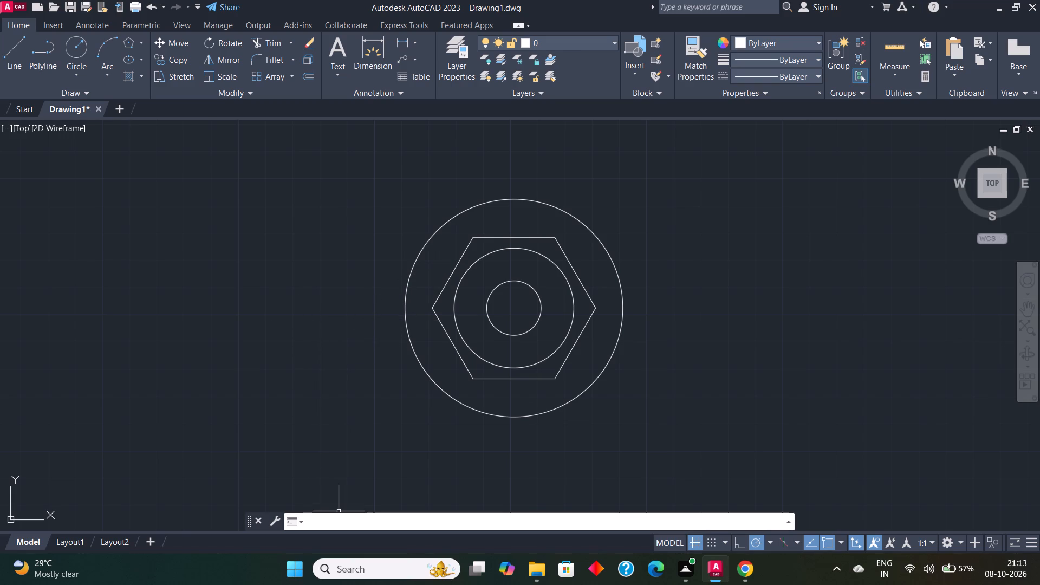
{"action": "type", "text": "dim"}
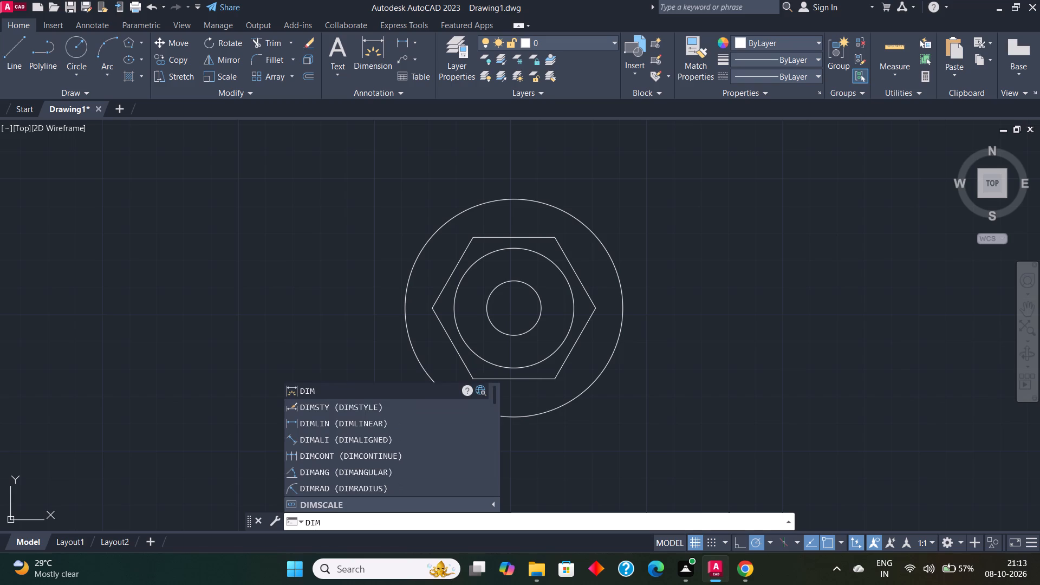
{"action": "left_click", "coordinate": [339, 402]}
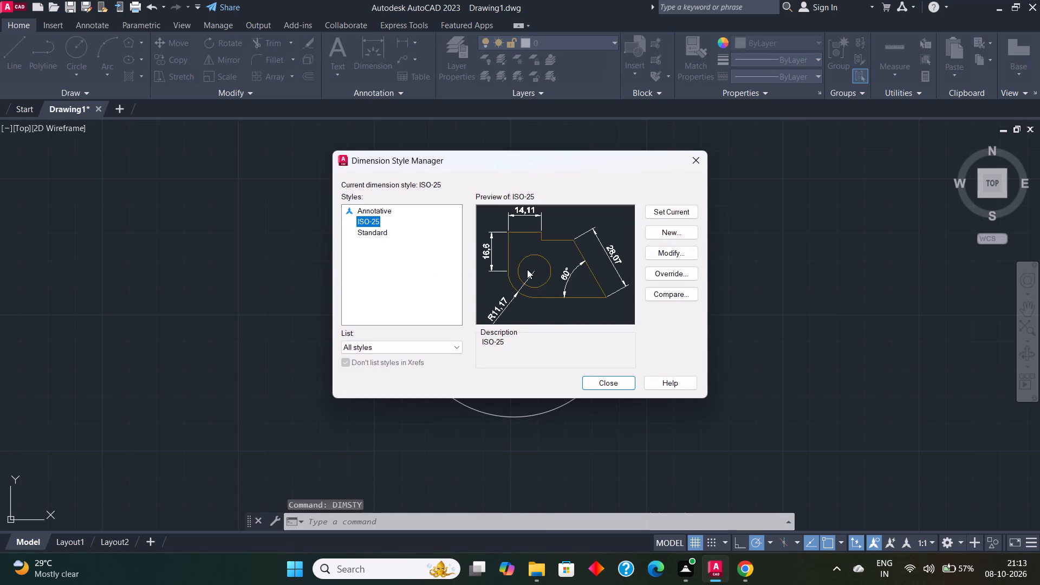
{"action": "left_click", "coordinate": [663, 253]}
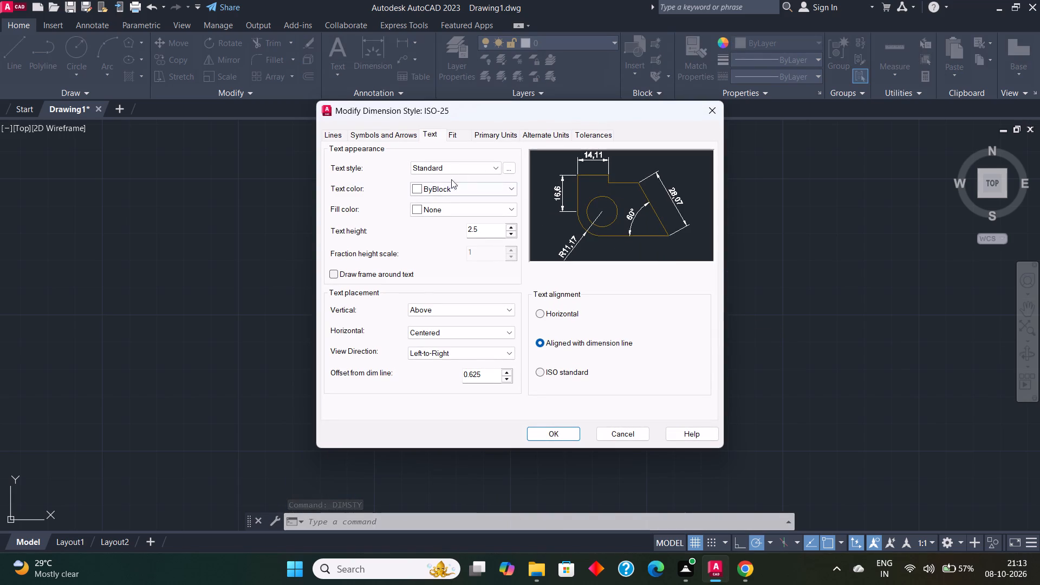
{"action": "left_click_drag", "start_coordinate": [485, 229], "coordinate": [449, 220]}
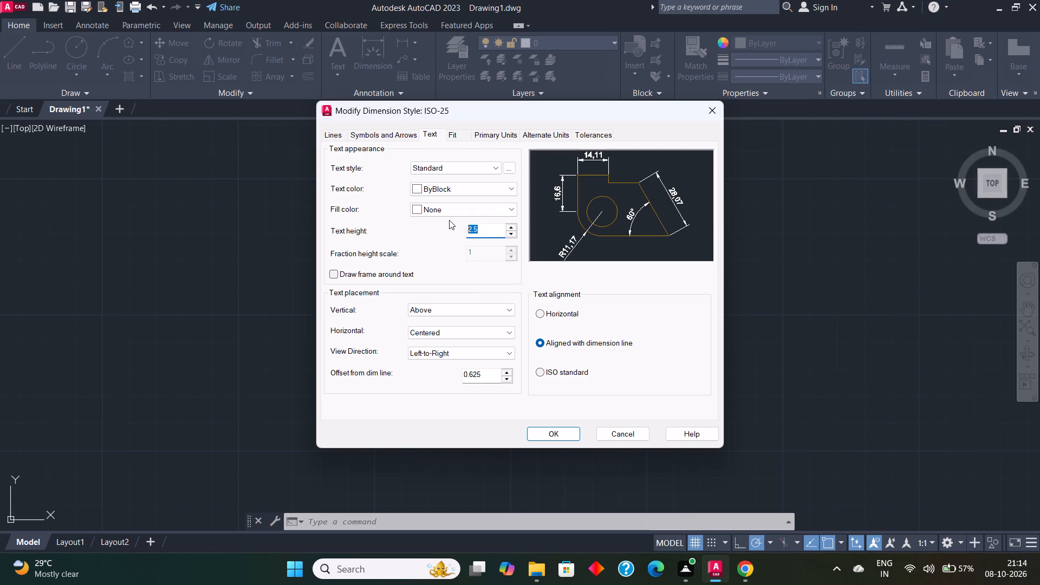
{"action": "key", "text": "7"}
{"action": "key", "text": "Return"}
{"action": "left_click", "coordinate": [391, 134]}
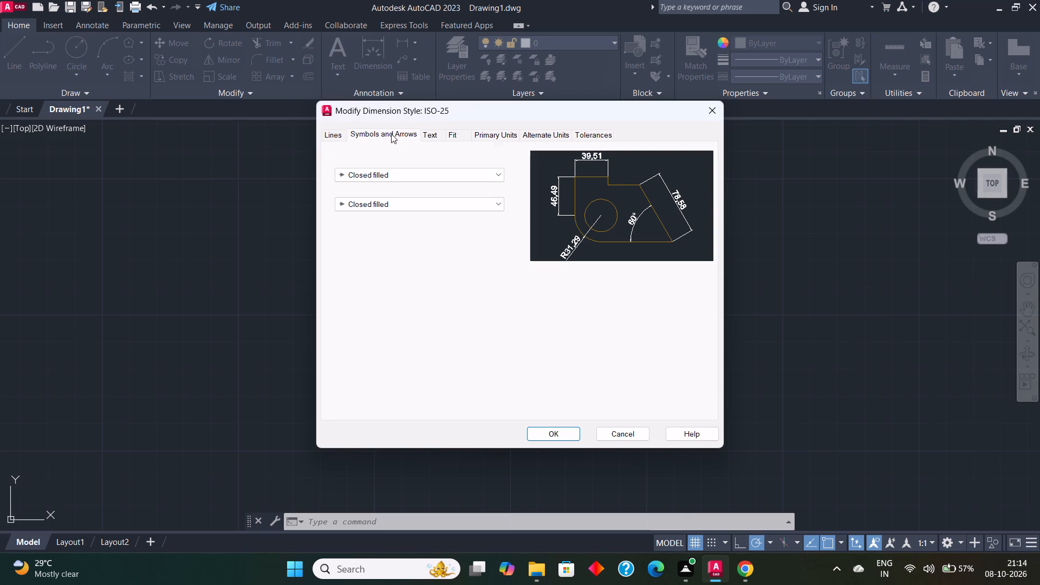
{"action": "left_click_drag", "start_coordinate": [351, 266], "coordinate": [328, 258]}
{"action": "key", "text": "9"}
{"action": "key", "text": "Return"}
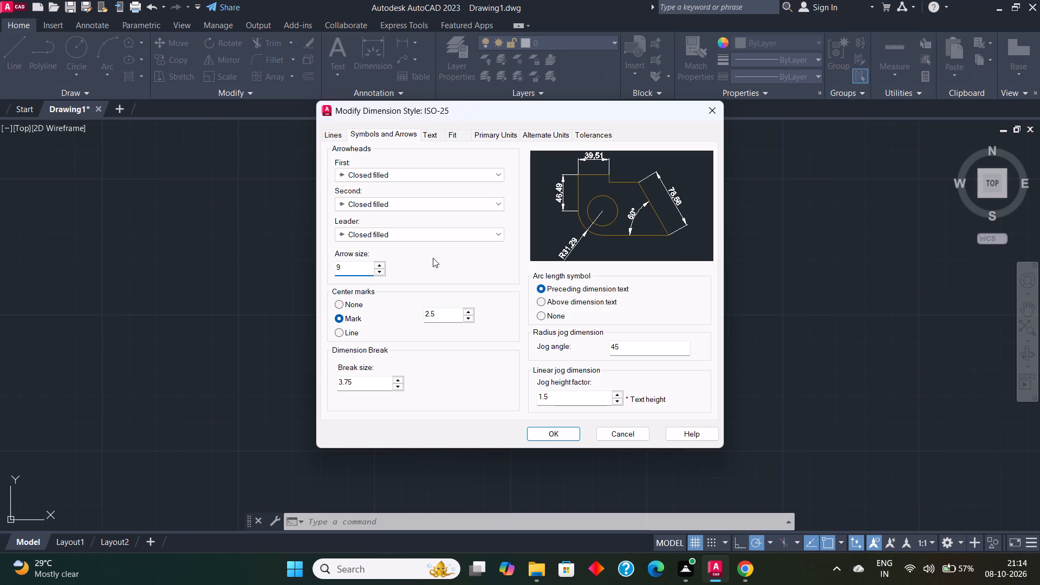
{"action": "left_click", "coordinate": [555, 438]}
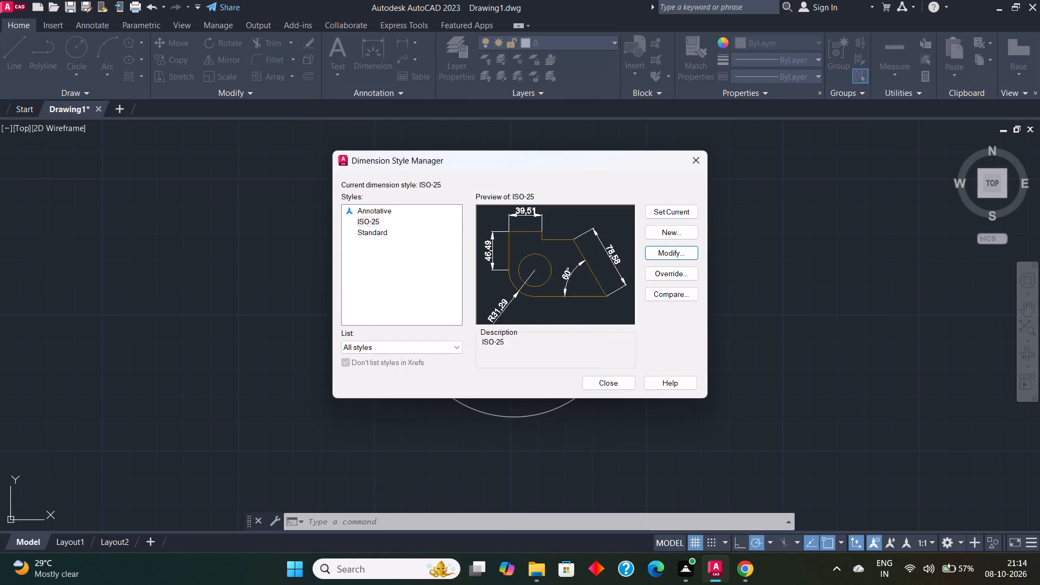
{"action": "left_click", "coordinate": [655, 206]}
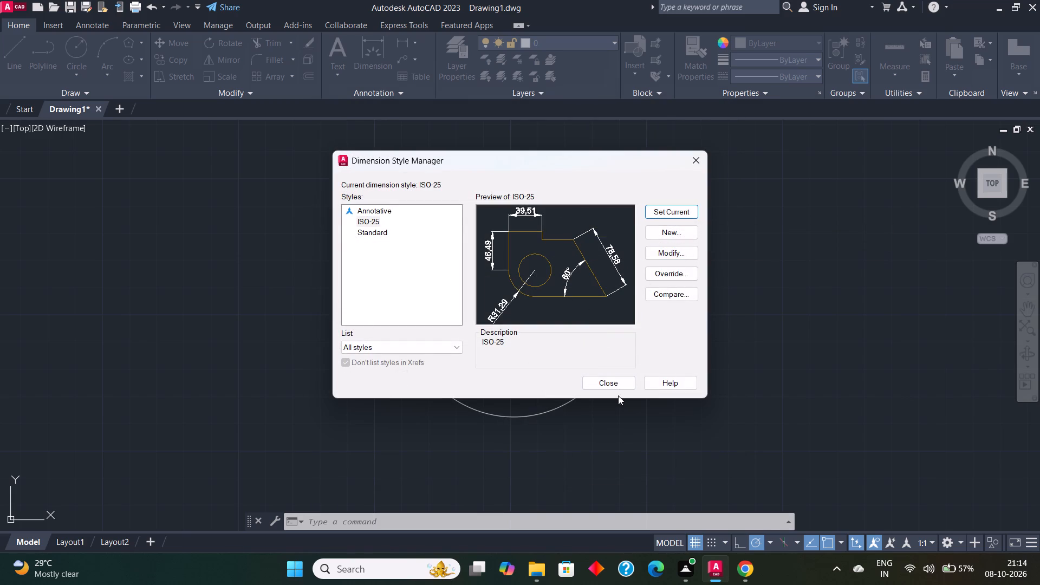
{"action": "left_click", "coordinate": [617, 386]}
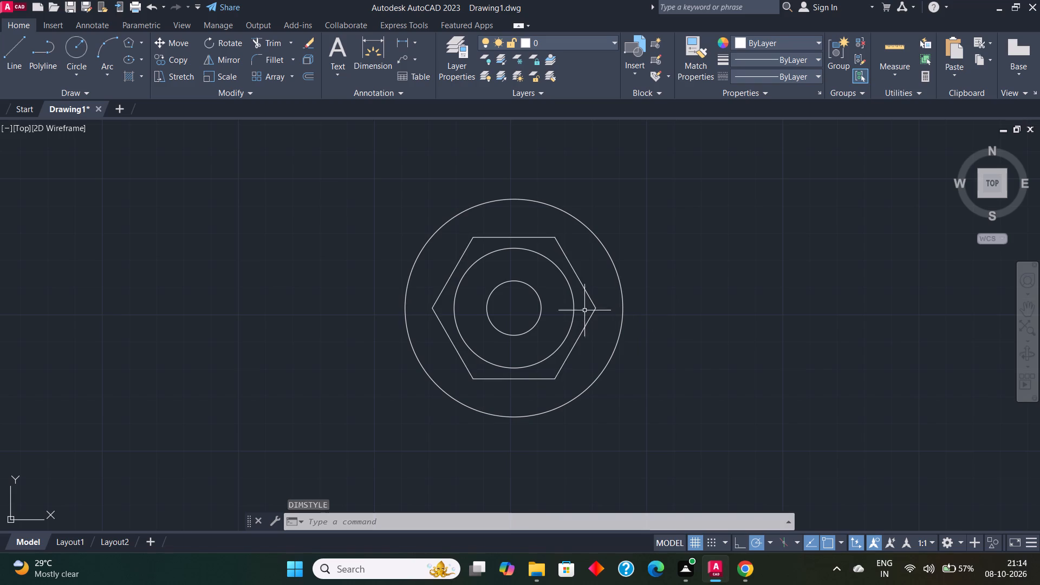
Draw vertical and horizontal centre lines across the radius 40 circle, from quadrant to quadrant.
{"action": "left_click", "coordinate": [22, 45]}
{"action": "left_click", "coordinate": [516, 199]}
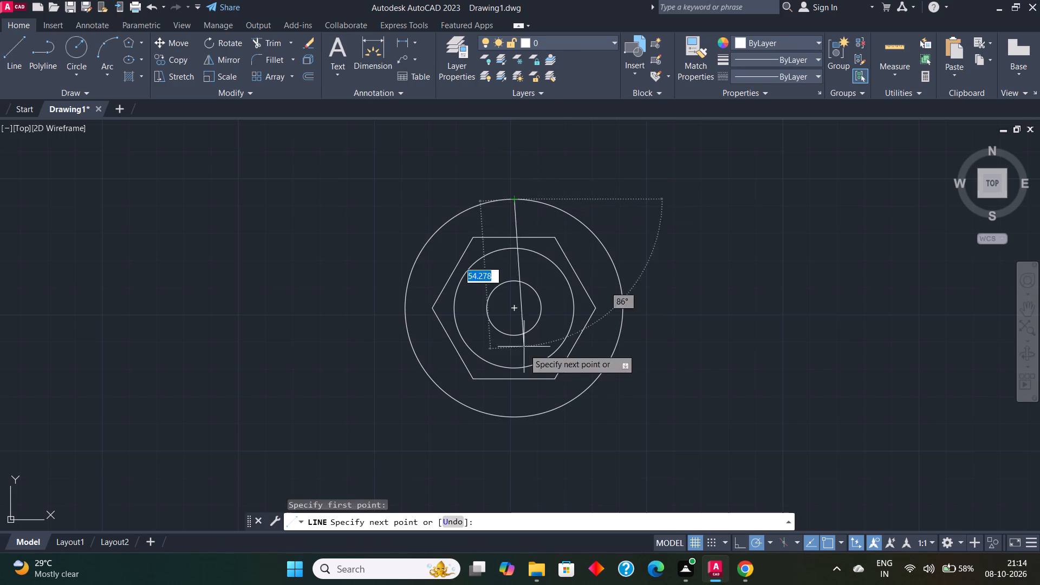
{"action": "left_click", "coordinate": [517, 417]}
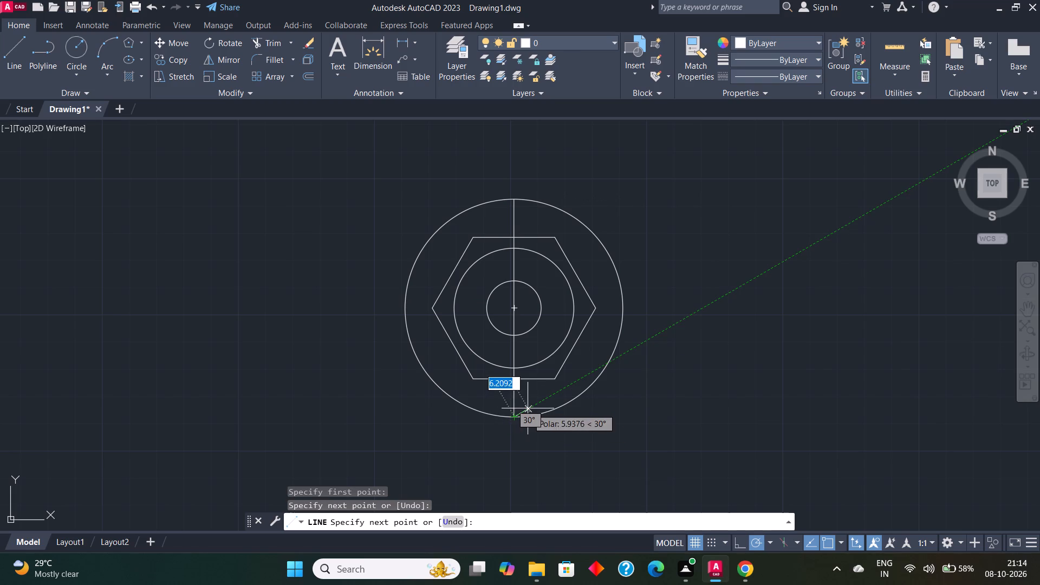
{"action": "key", "text": "Escape"}
{"action": "key", "text": "Return"}
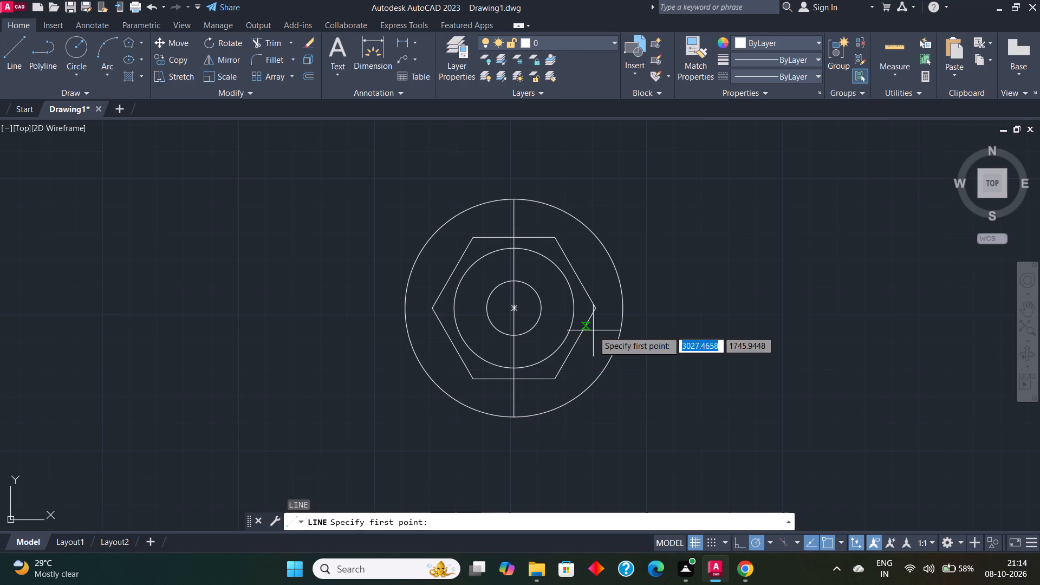
{"action": "left_click", "coordinate": [409, 304]}
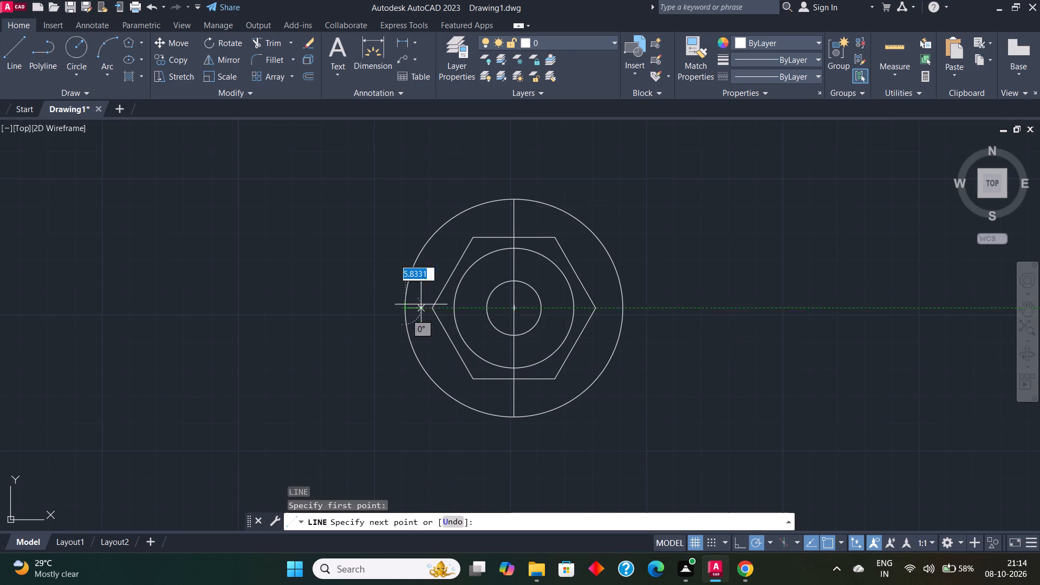
{"action": "left_click", "coordinate": [621, 310]}
{"action": "key", "text": "Escape"}
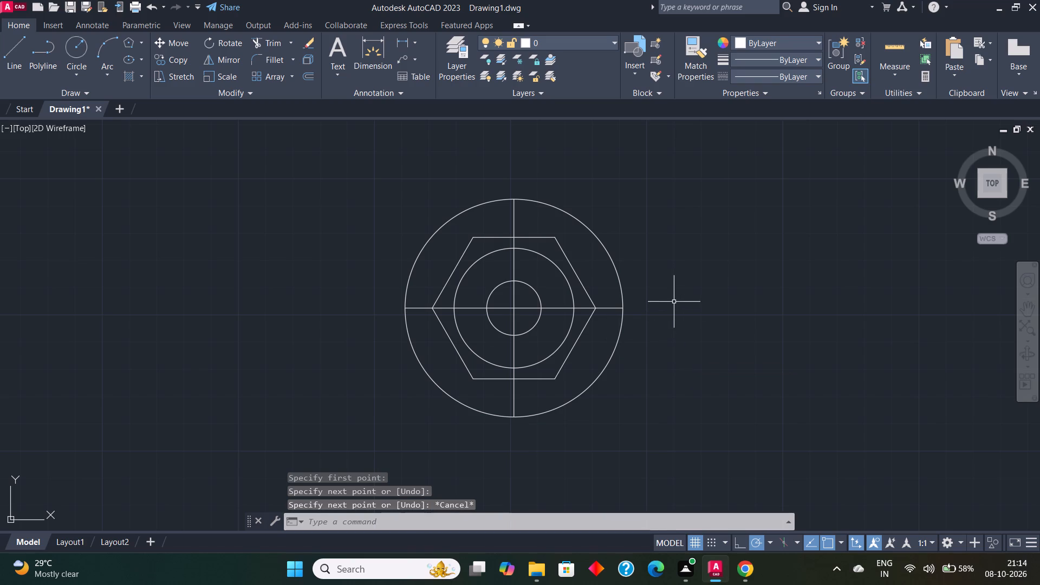
Move the radius 40 circle and both centre lines onto the dashed layer, Layer1.
{"action": "left_click", "coordinate": [582, 220]}
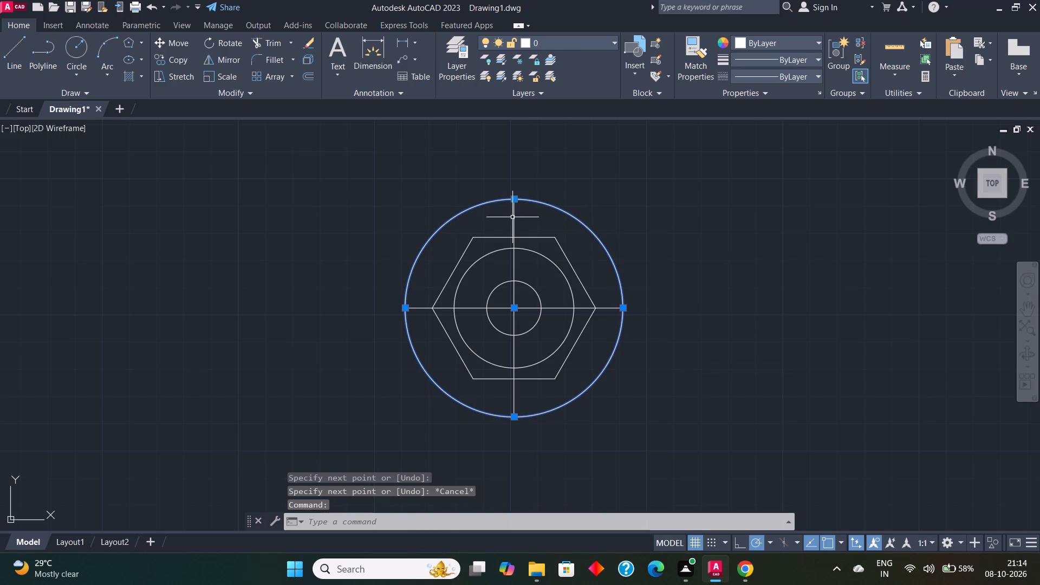
{"action": "left_click", "coordinate": [512, 217]}
{"action": "left_click", "coordinate": [614, 309]}
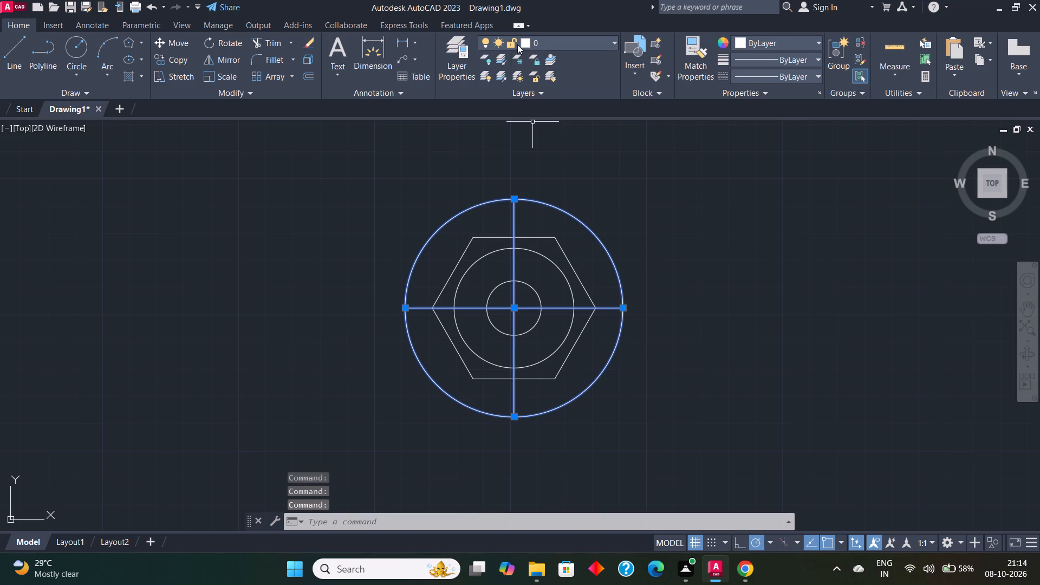
{"action": "left_click", "coordinate": [545, 40]}
{"action": "left_click", "coordinate": [549, 70]}
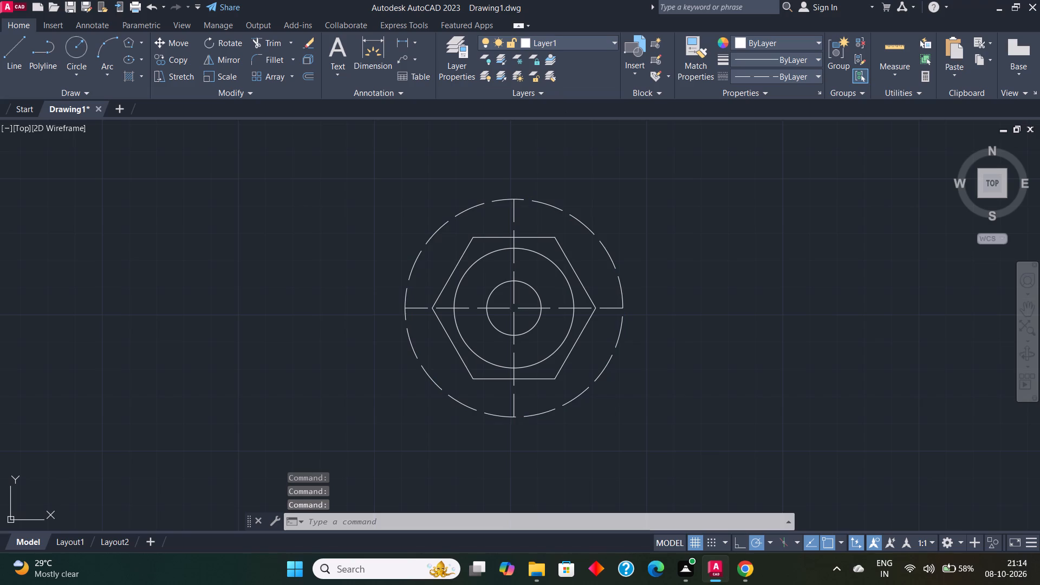
{"action": "key", "text": "Escape"}
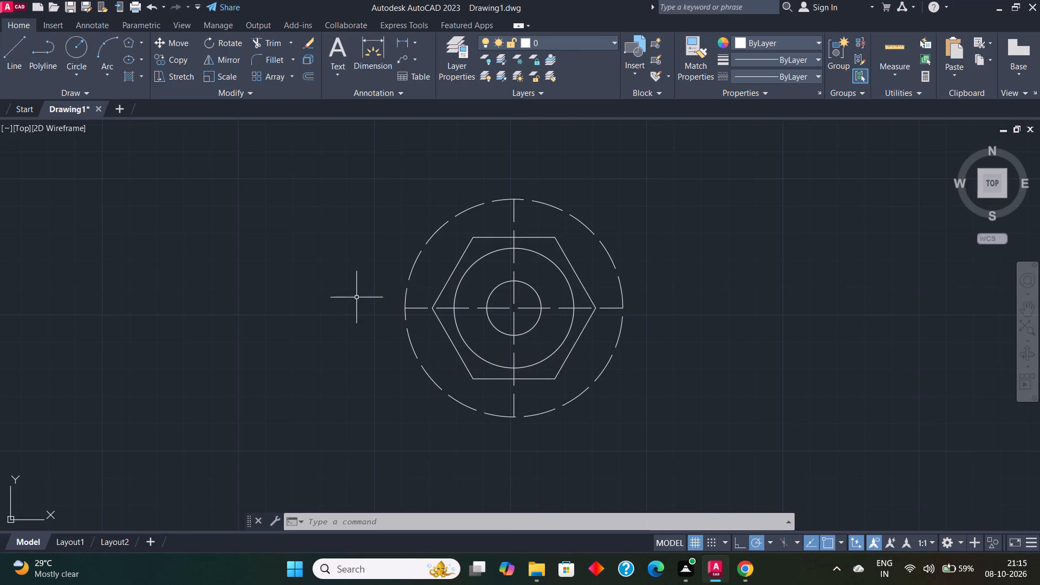
Draw a circle of radius 16 centred on the left quadrant of the dashed circle.
{"action": "left_click", "coordinate": [75, 71]}
{"action": "left_click", "coordinate": [89, 96]}
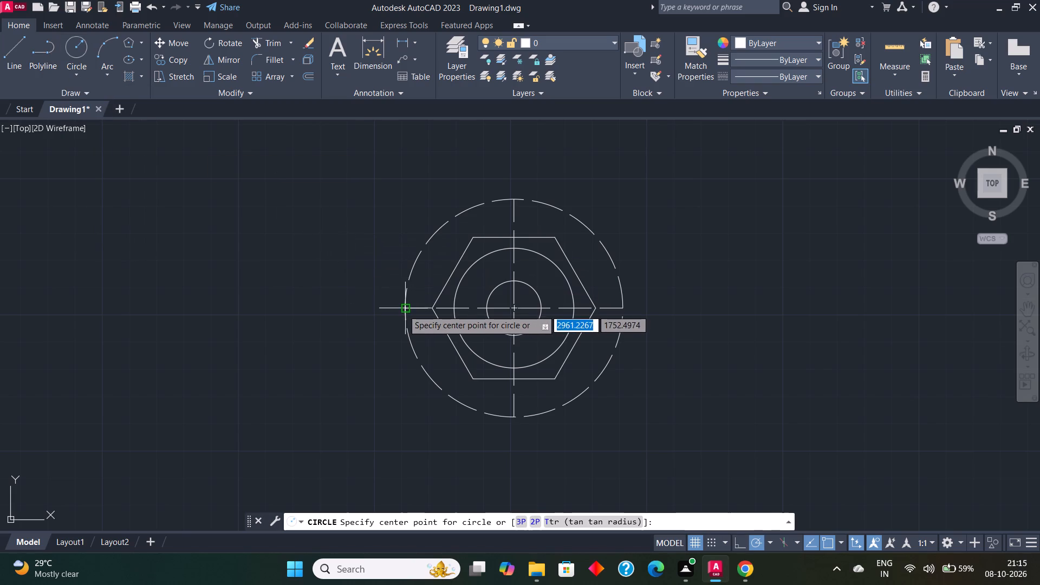
{"action": "left_click", "coordinate": [406, 308]}
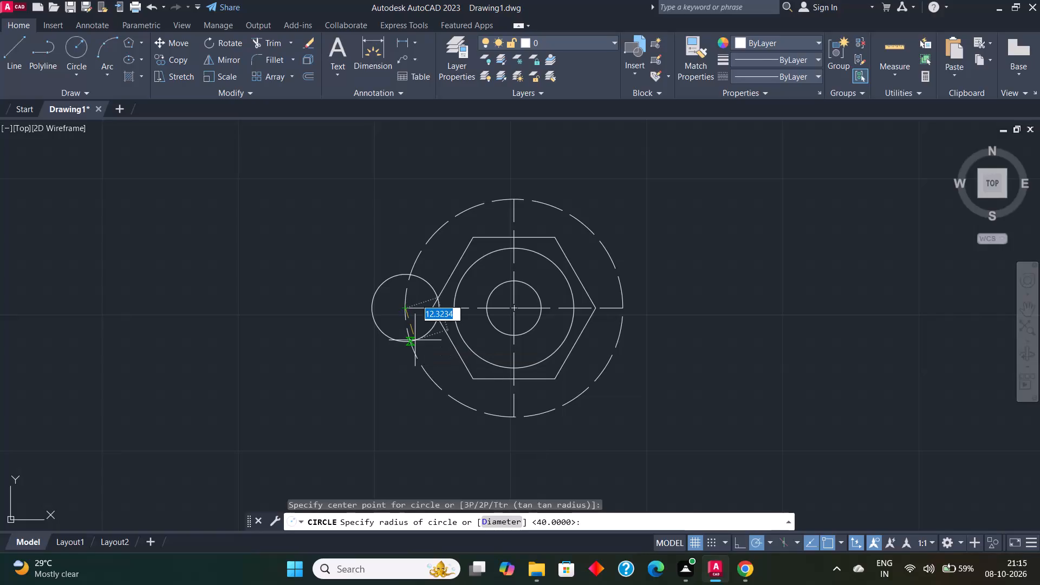
{"action": "type", "text": "16"}
{"action": "key", "text": "Return"}
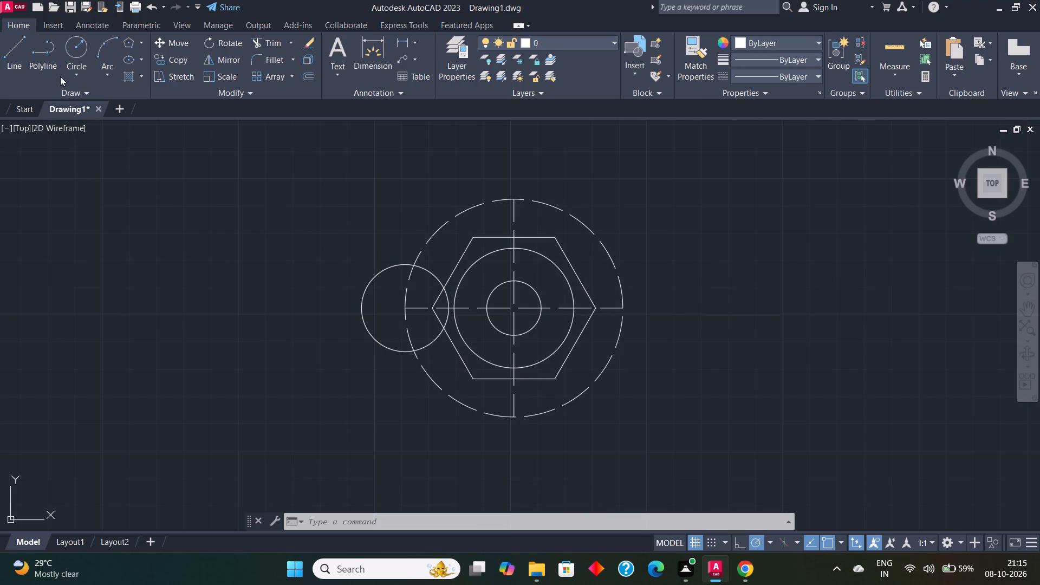
Draw a line at about 60° from the common centre through the hexagon's upper-right corner, trimmed at the dashed circle.
{"action": "left_click", "coordinate": [7, 55]}
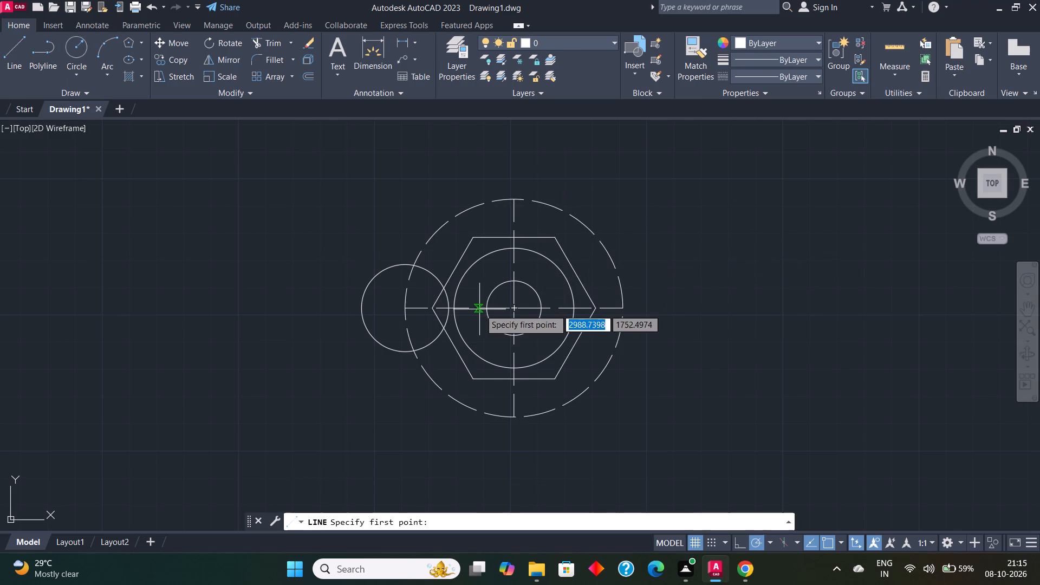
{"action": "left_click", "coordinate": [513, 305]}
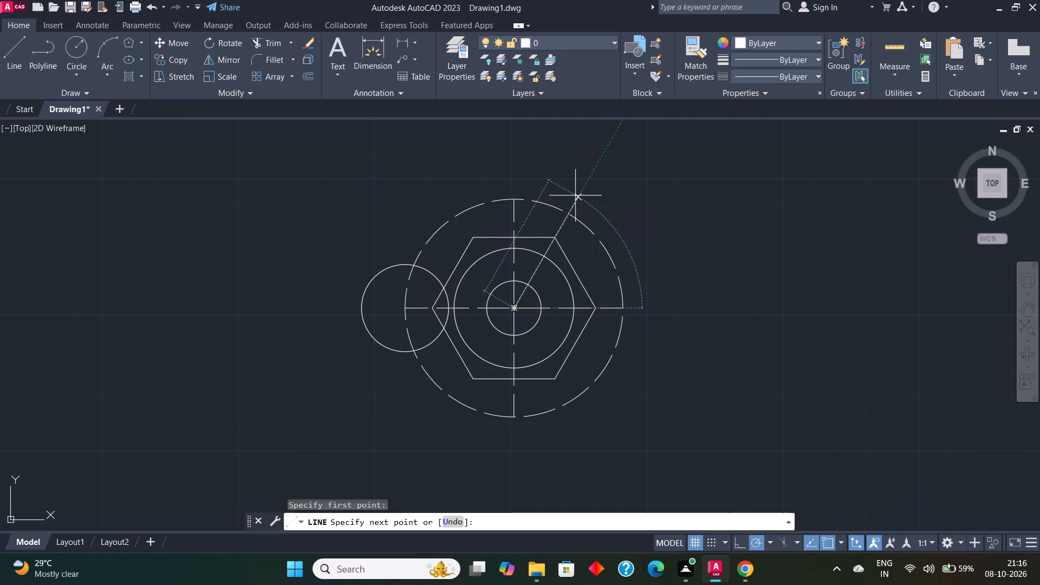
{"action": "left_click", "coordinate": [575, 196]}
{"action": "key", "text": "Escape"}
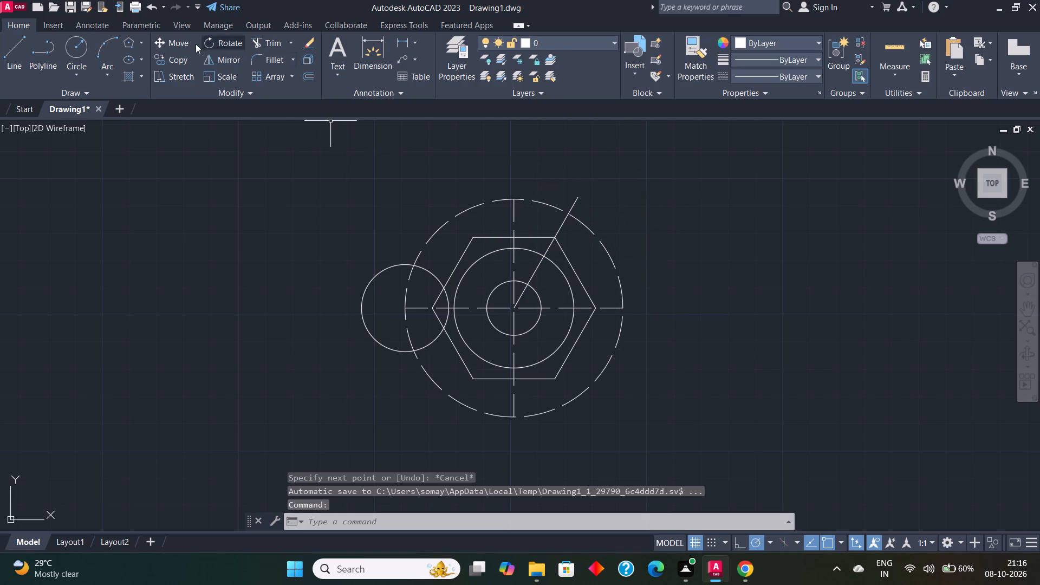
{"action": "left_click", "coordinate": [266, 41]}
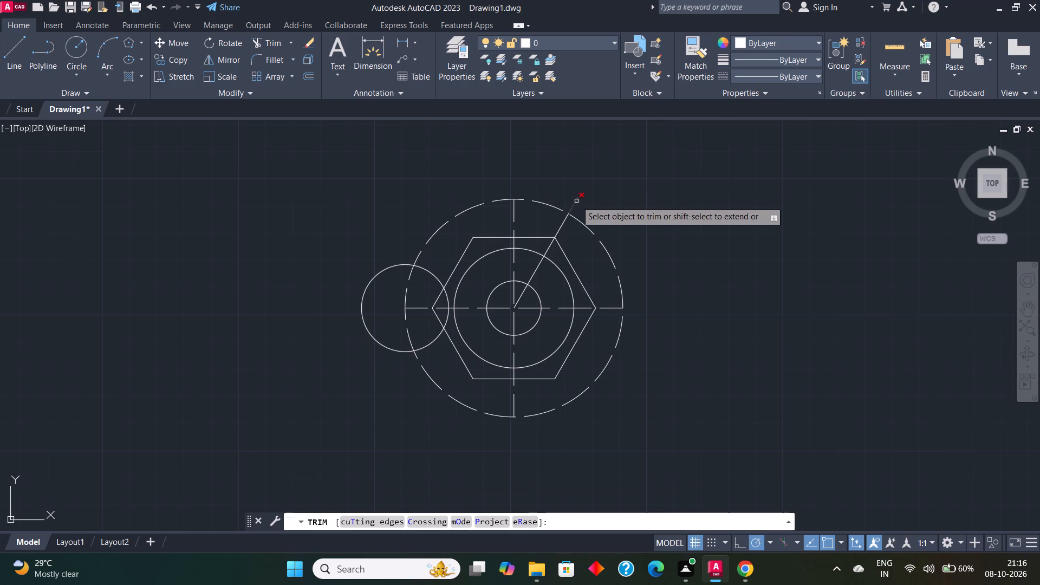
{"action": "left_click", "coordinate": [576, 201]}
{"action": "key", "text": "Escape"}
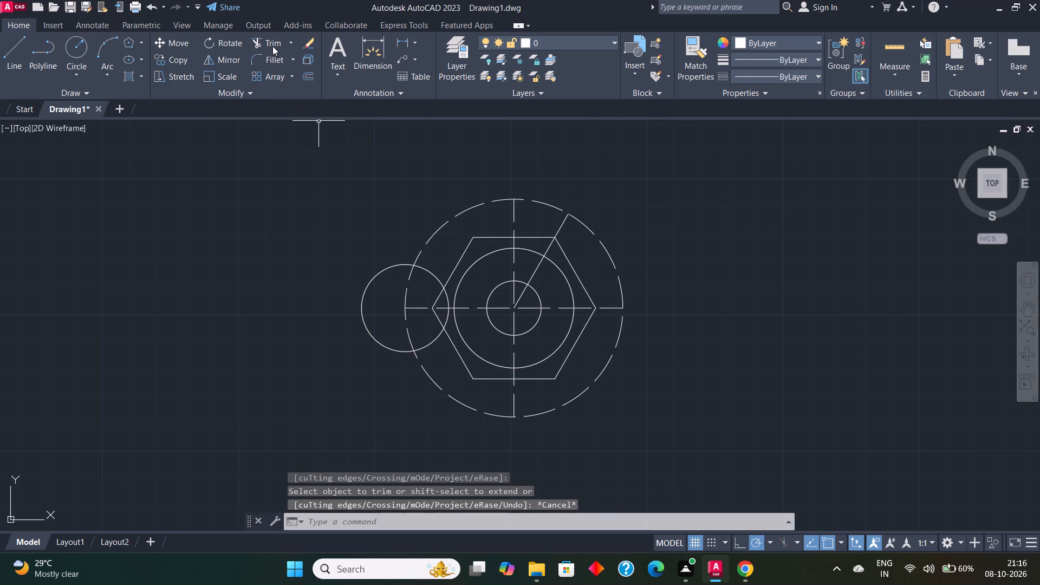
Draw a circle of radius 16 centred where the angled line meets the dashed circle.
{"action": "left_click", "coordinate": [81, 76]}
{"action": "left_click", "coordinate": [103, 93]}
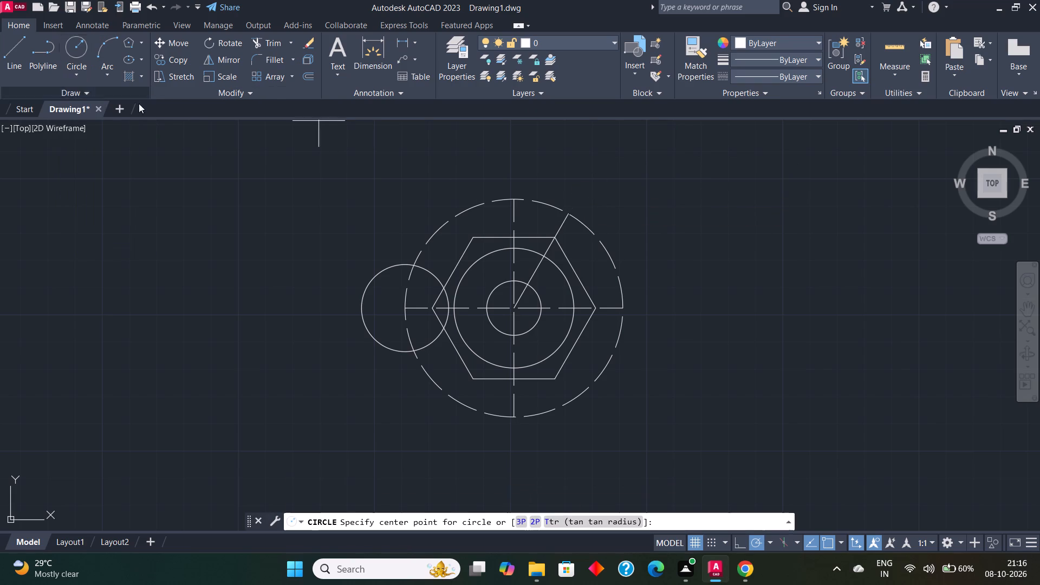
{"action": "left_click", "coordinate": [566, 215]}
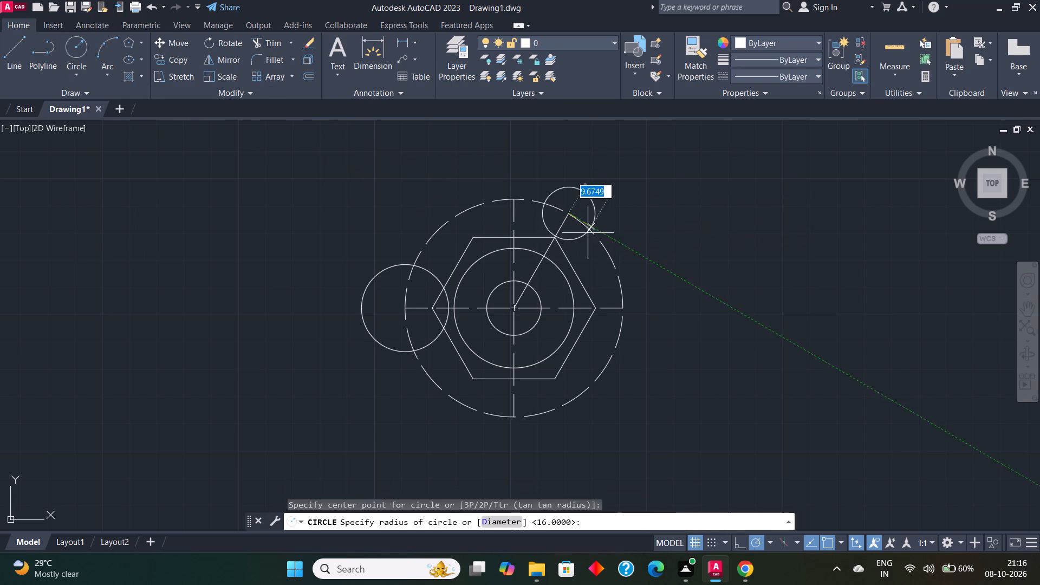
{"action": "type", "text": "16"}
{"action": "key", "text": "Return"}
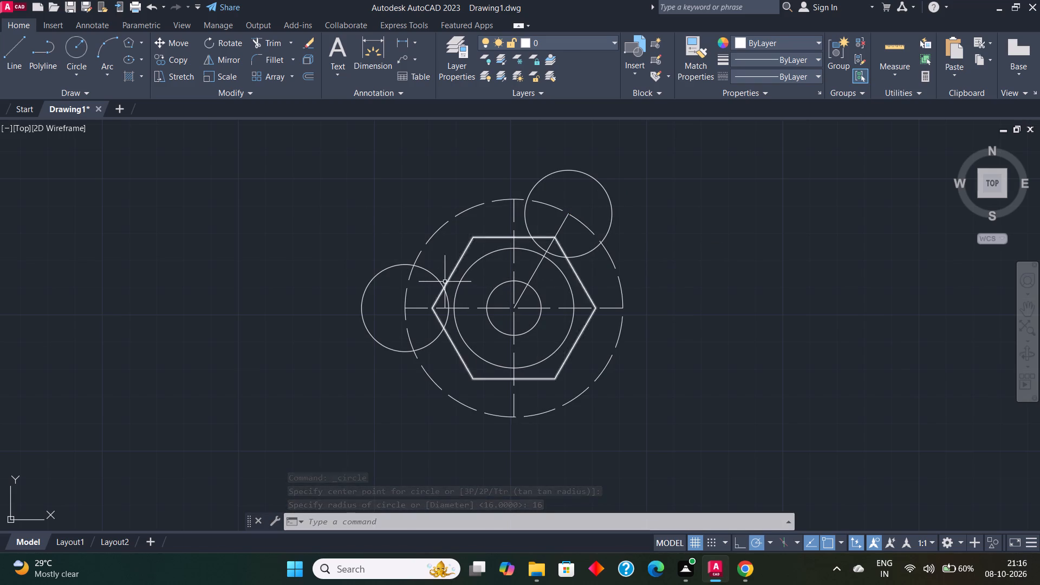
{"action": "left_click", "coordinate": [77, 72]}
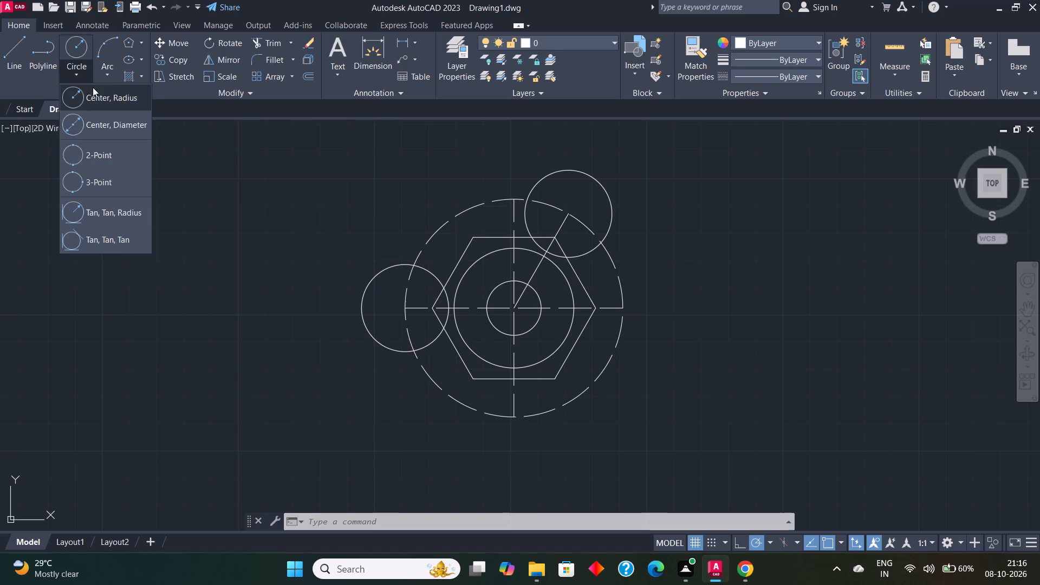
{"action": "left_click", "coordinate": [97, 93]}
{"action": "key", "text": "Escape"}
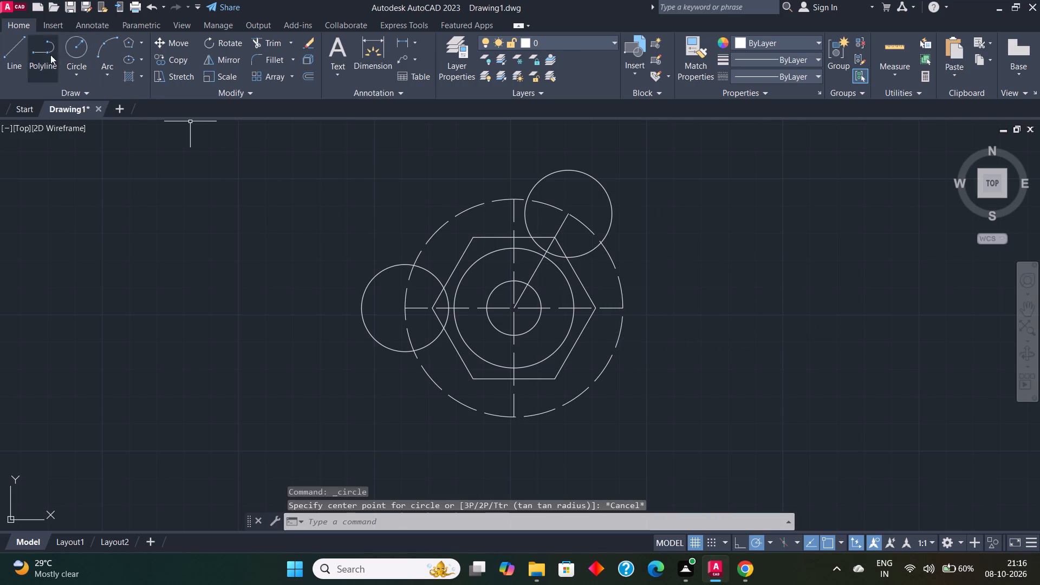
Draw a line from the common centre through the hexagon's lower-right corner, about 60° below horizontal, trimmed at the dashed circle.
{"action": "left_click", "coordinate": [5, 45]}
{"action": "left_click", "coordinate": [515, 309]}
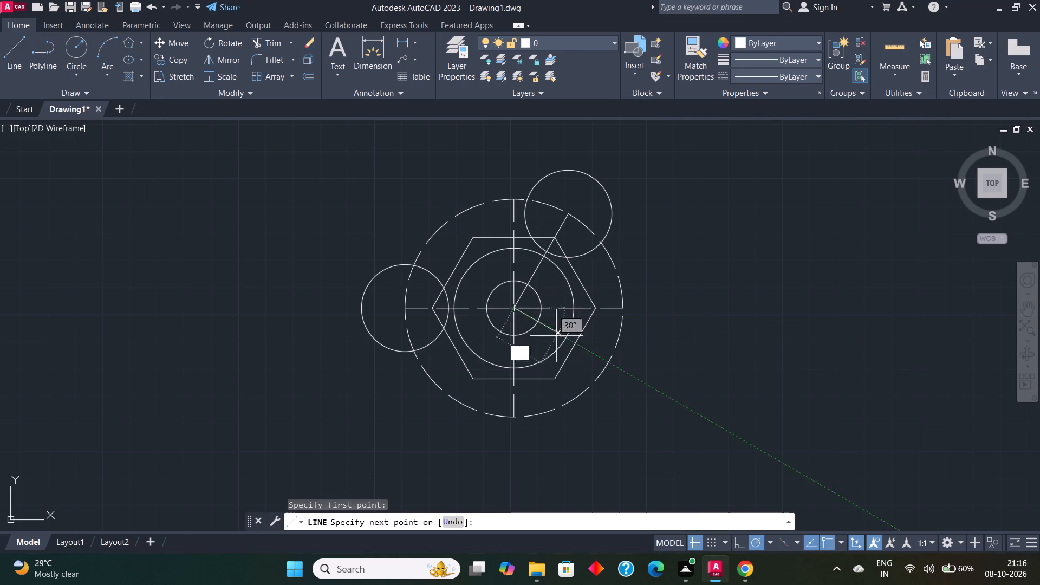
{"action": "left_click", "coordinate": [587, 422]}
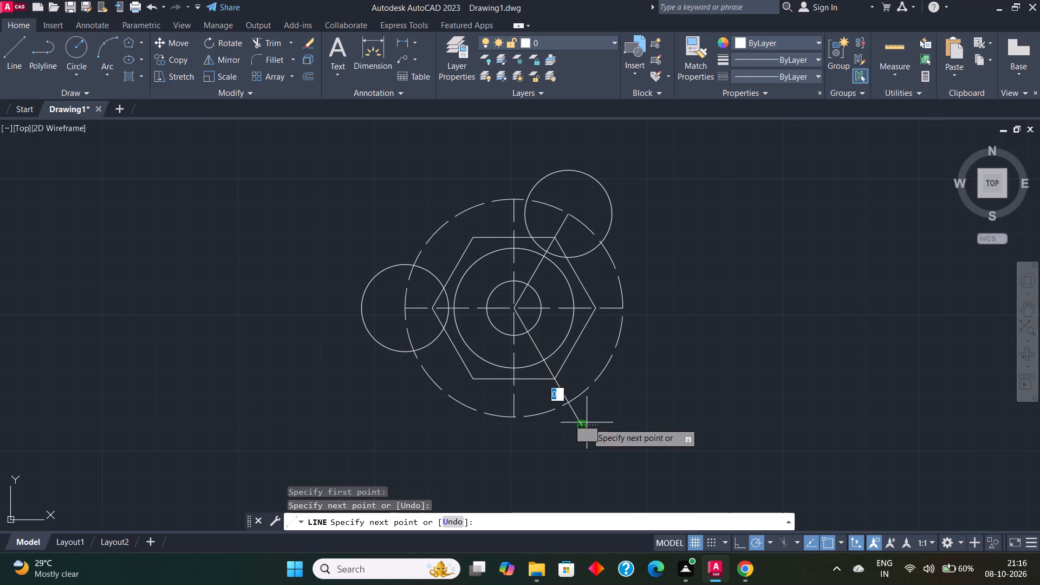
{"action": "key", "text": "Escape"}
{"action": "left_click", "coordinate": [270, 38]}
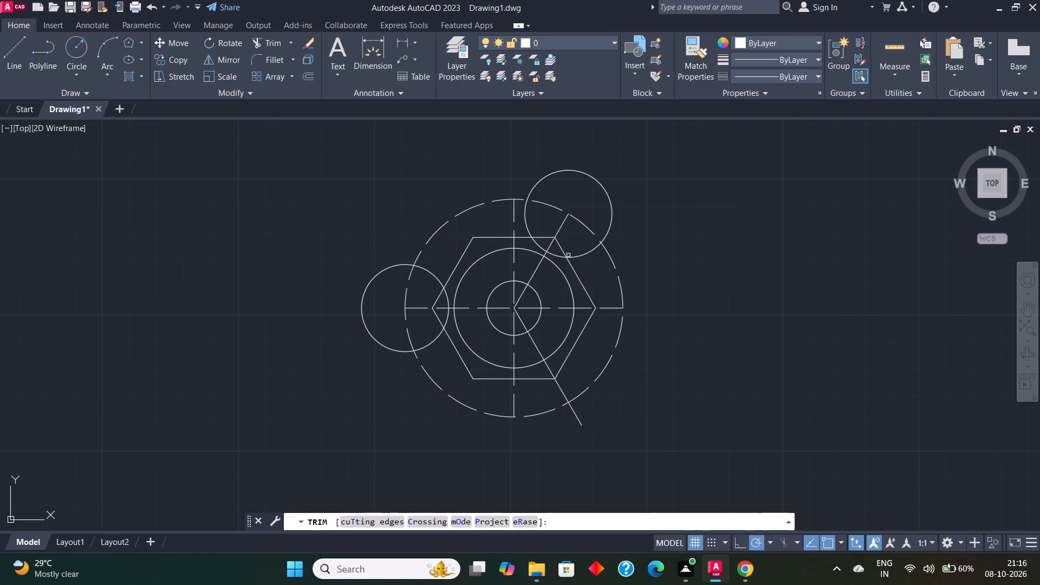
{"action": "left_click", "coordinate": [579, 421]}
{"action": "key", "text": "Escape"}
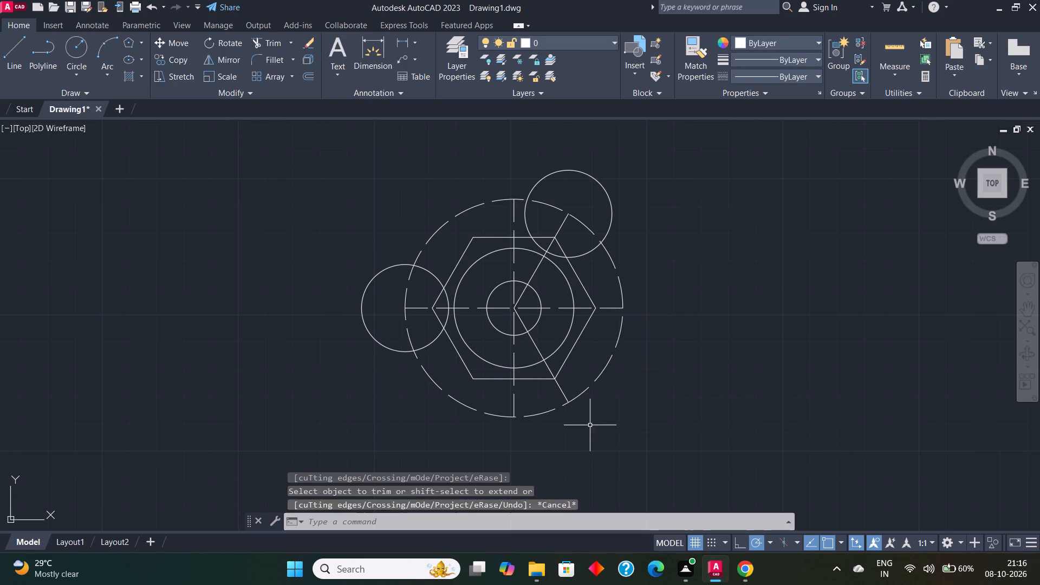
Draw a circle of radius 16 centred where the lower angled line meets the dashed circle.
{"action": "left_click", "coordinate": [83, 67]}
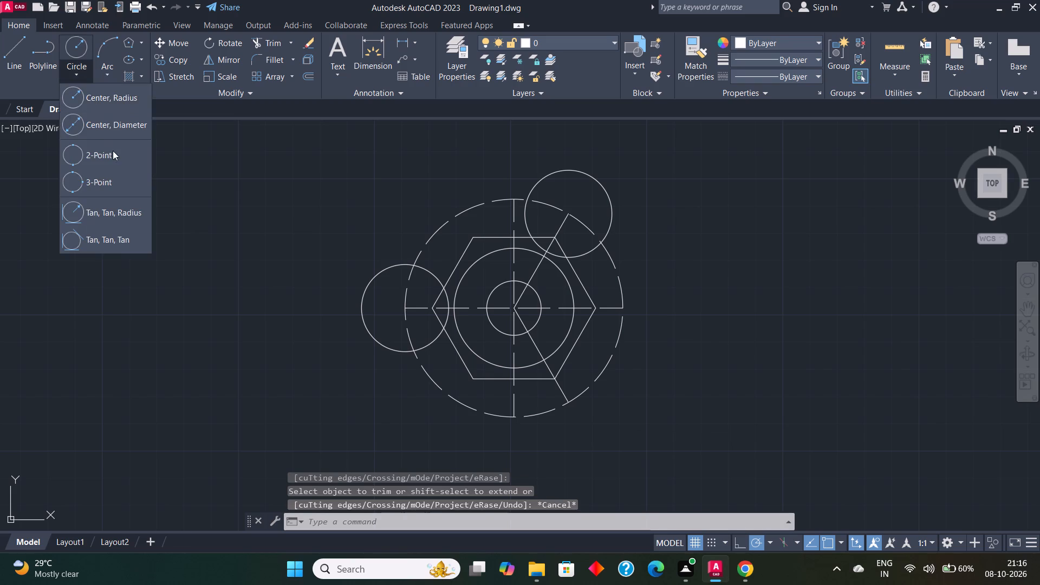
{"action": "left_click", "coordinate": [114, 102]}
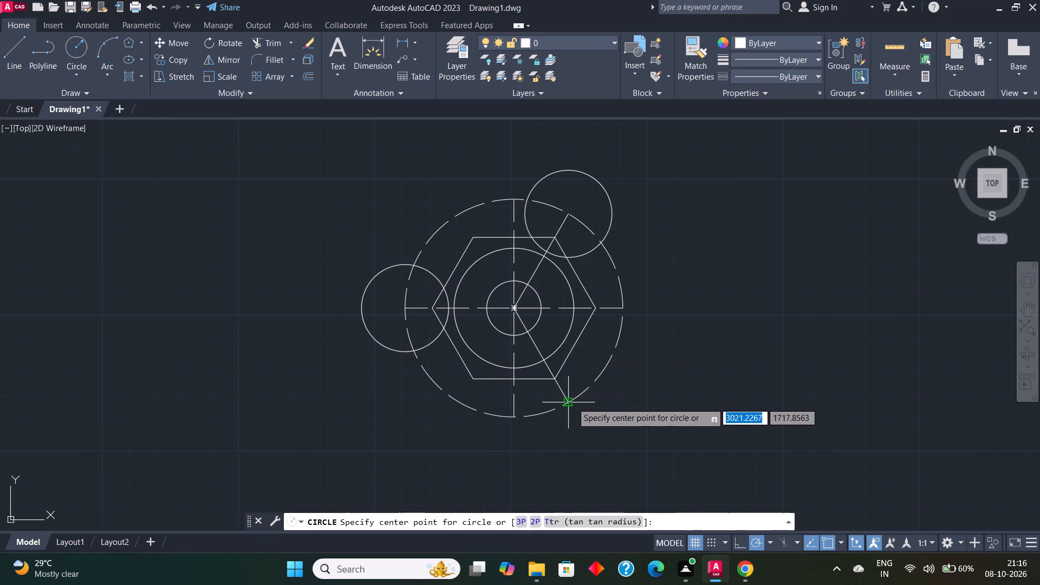
{"action": "left_click", "coordinate": [572, 402]}
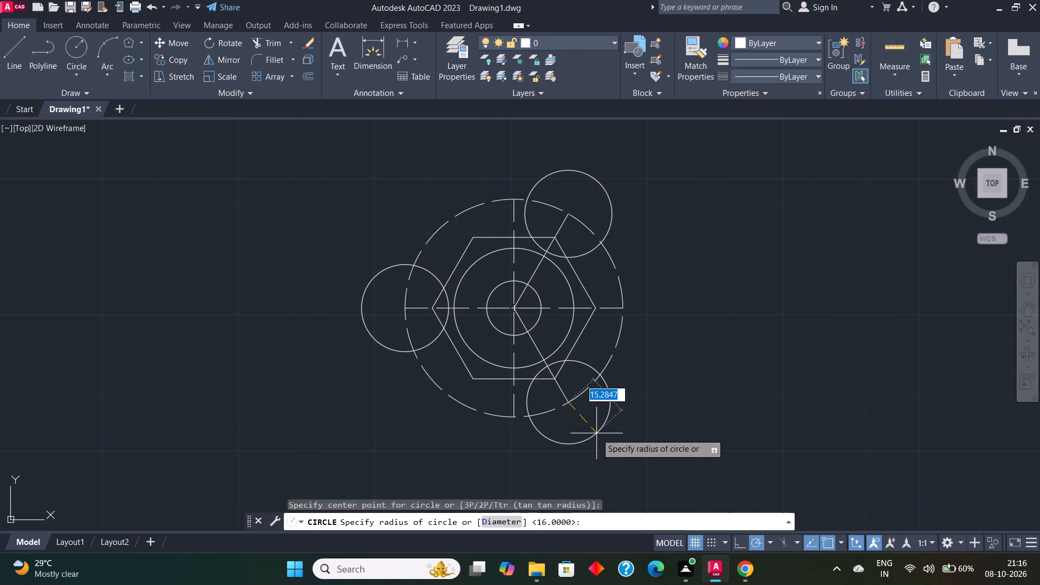
{"action": "type", "text": "16"}
{"action": "key", "text": "Return"}
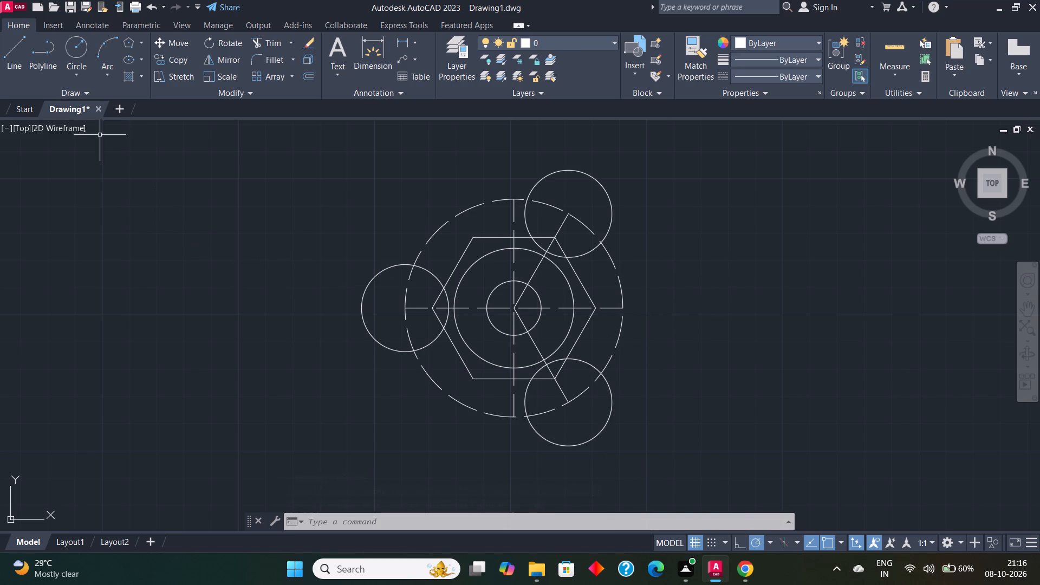
Draw two circles of radius 6 and 8 concentric with the left radius 16 circle.
{"action": "left_click", "coordinate": [73, 71]}
{"action": "left_click", "coordinate": [95, 100]}
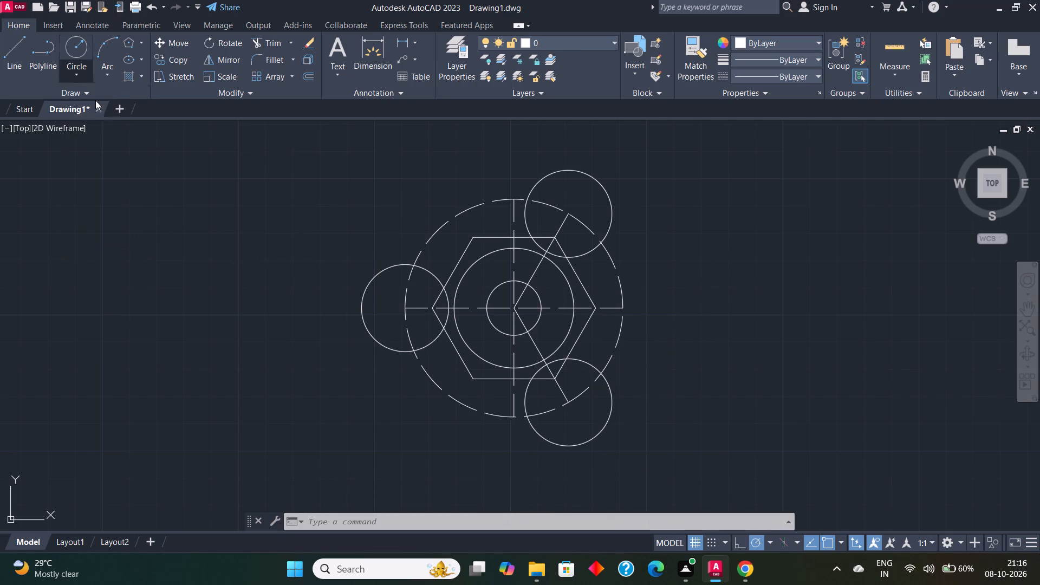
{"action": "left_click", "coordinate": [406, 308]}
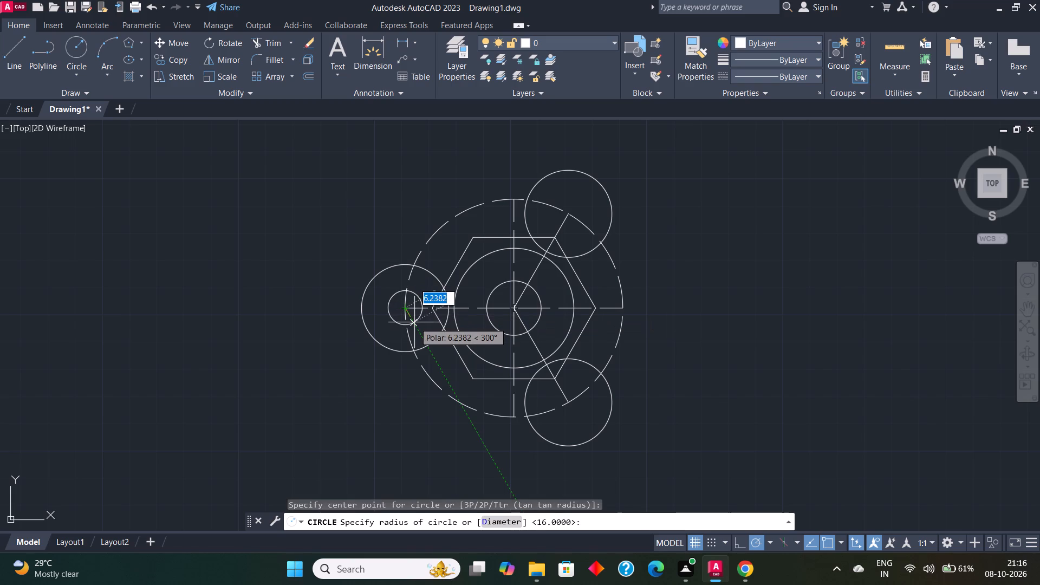
{"action": "key", "text": "6"}
{"action": "key", "text": "Return"}
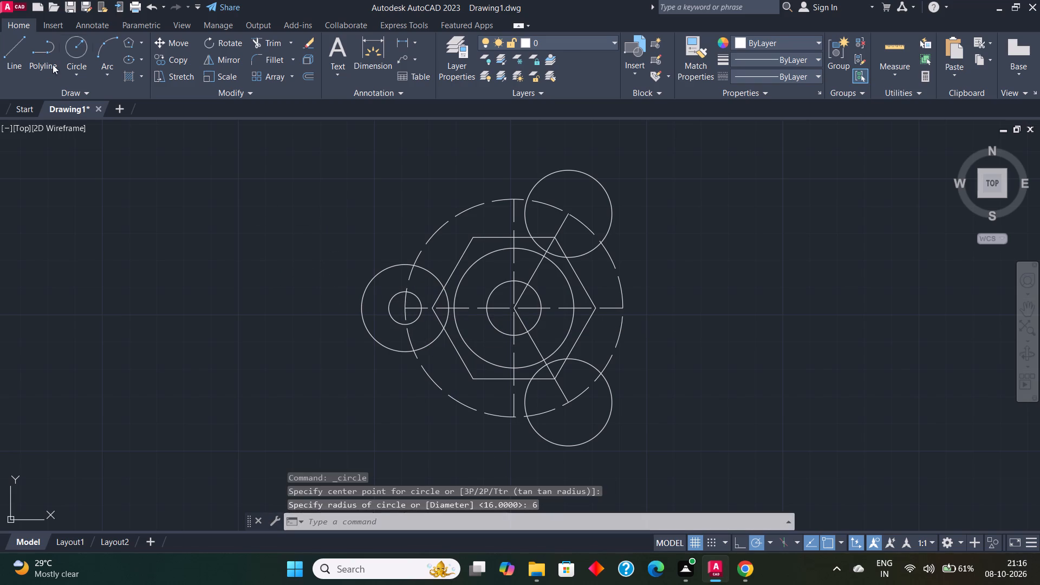
{"action": "left_click", "coordinate": [72, 70]}
{"action": "left_click", "coordinate": [99, 99]}
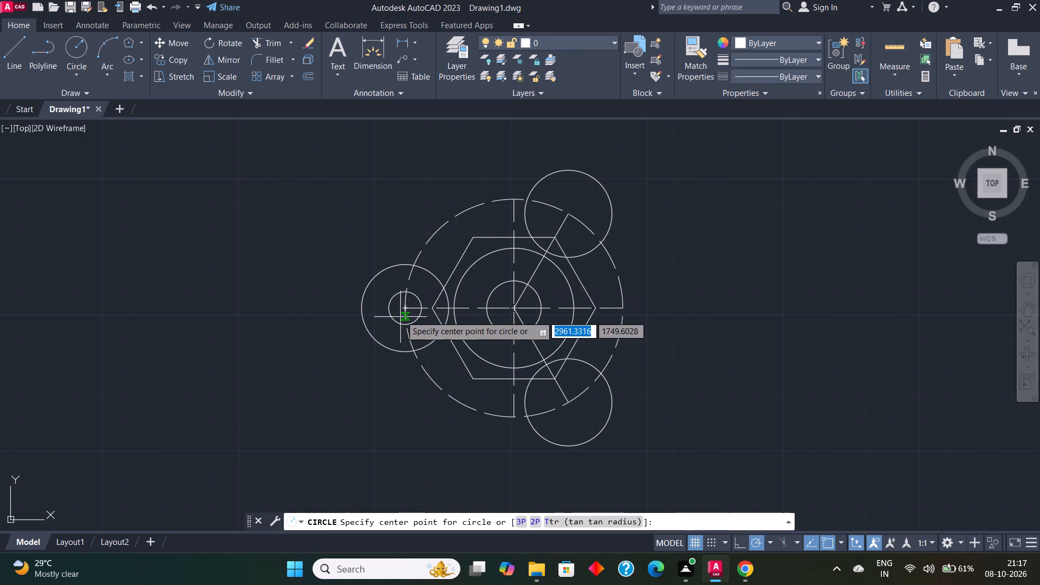
{"action": "left_click", "coordinate": [406, 309]}
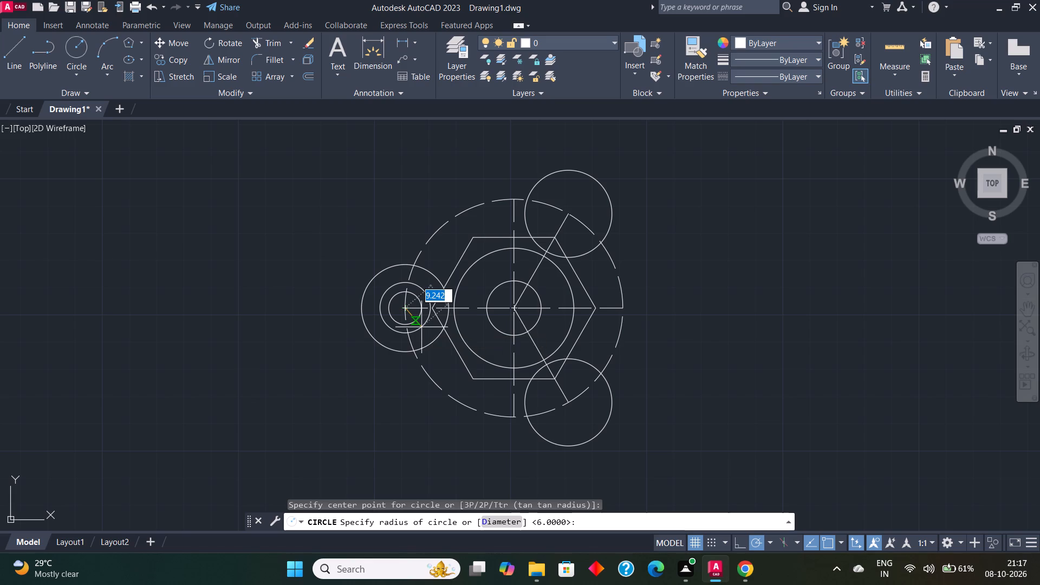
{"action": "key", "text": "8"}
{"action": "key", "text": "Return"}
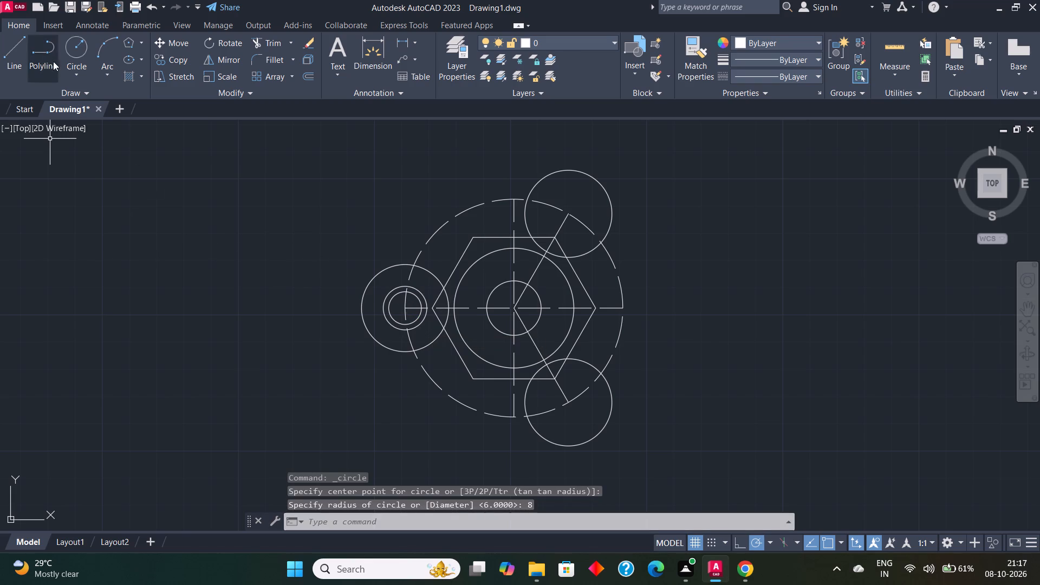
Draw two circles of radius 6 and 8 concentric with the upper-right radius 16 circle.
{"action": "left_click", "coordinate": [76, 67]}
{"action": "left_click", "coordinate": [108, 97]}
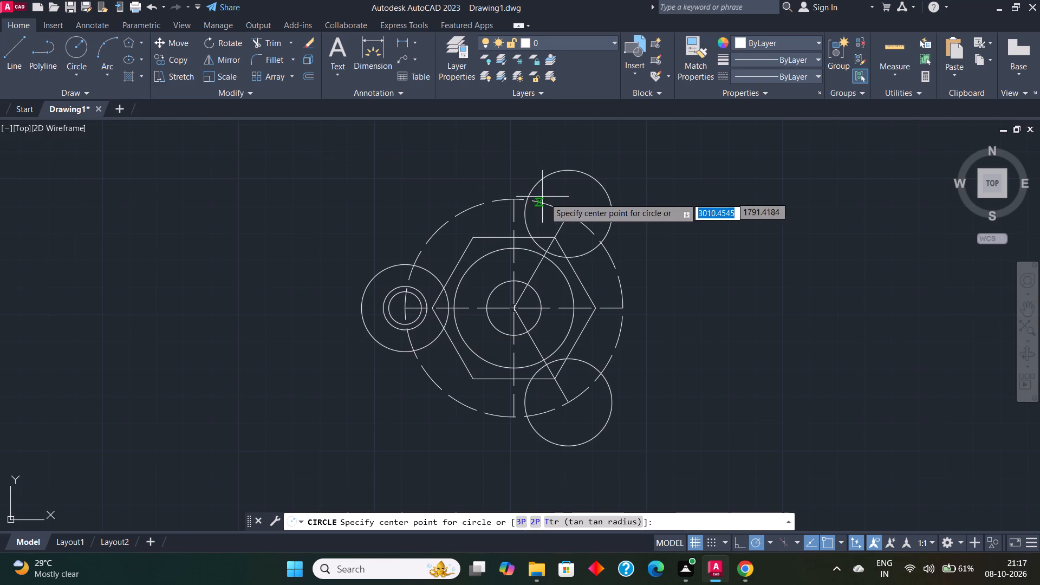
{"action": "left_click", "coordinate": [567, 212]}
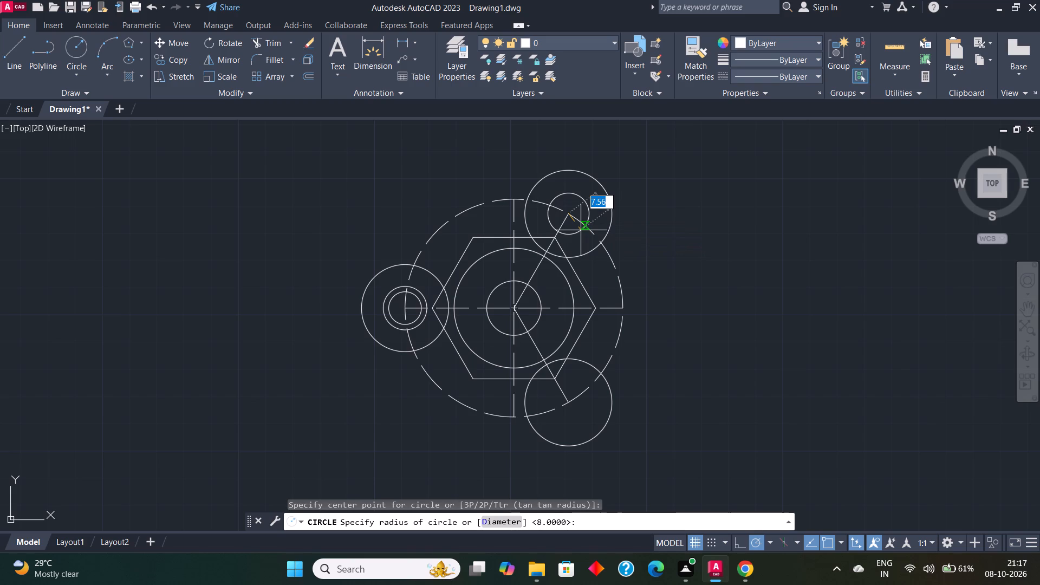
{"action": "key", "text": "6"}
{"action": "key", "text": "Return"}
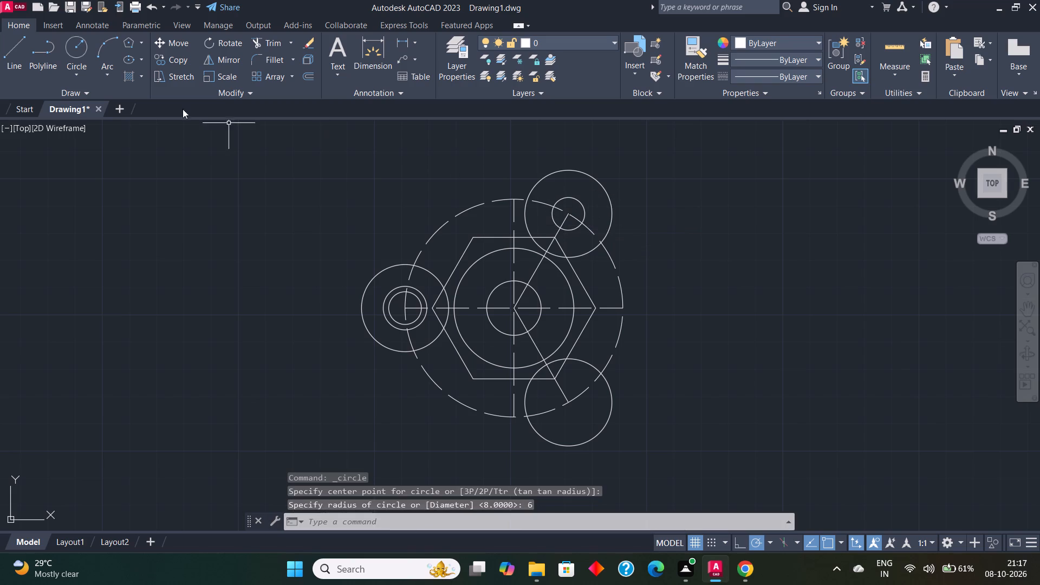
{"action": "left_click", "coordinate": [88, 71]}
{"action": "left_click", "coordinate": [108, 95]}
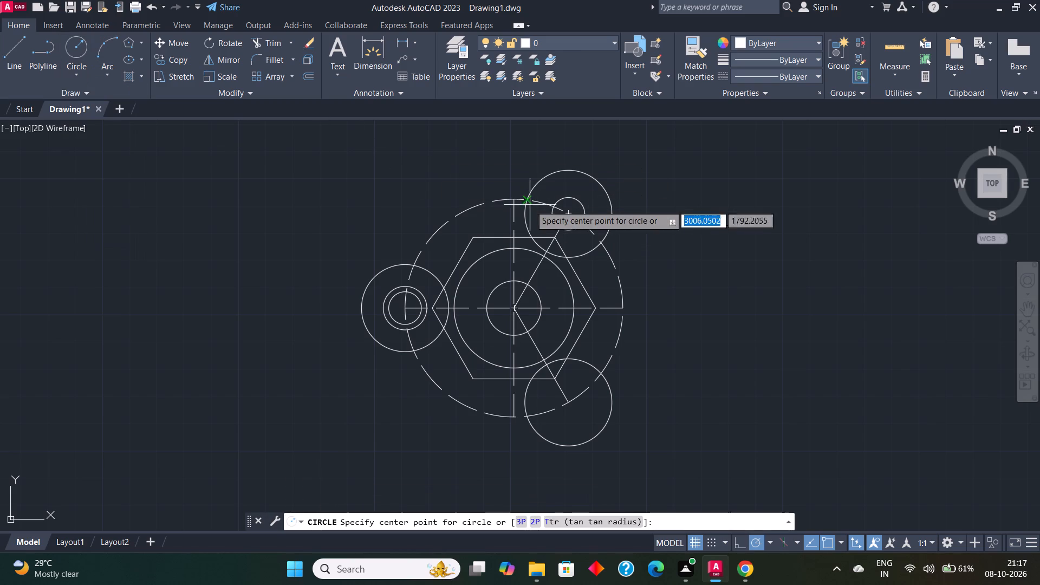
{"action": "left_click", "coordinate": [563, 213]}
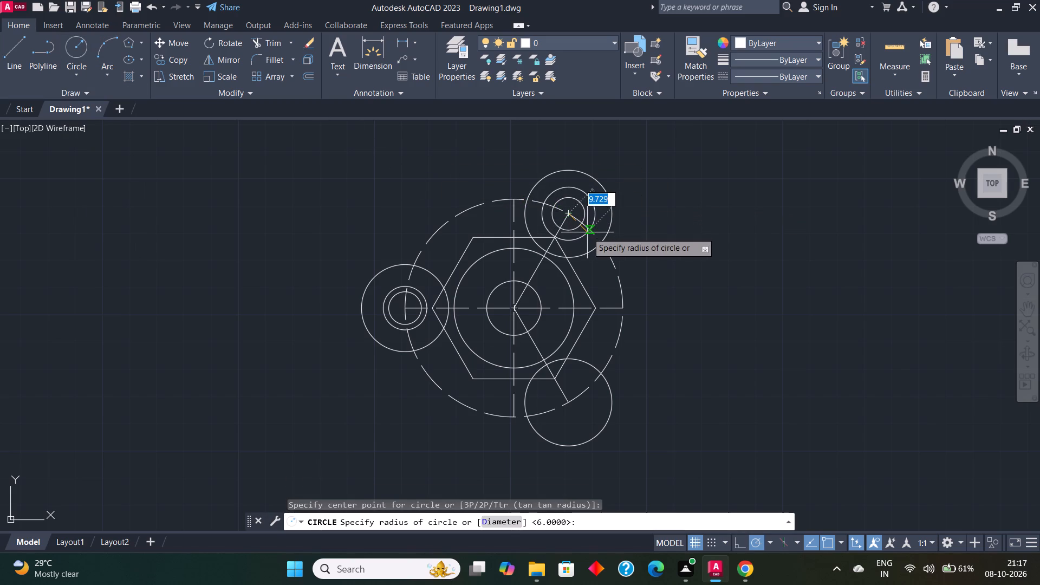
{"action": "key", "text": "8"}
{"action": "key", "text": "Return"}
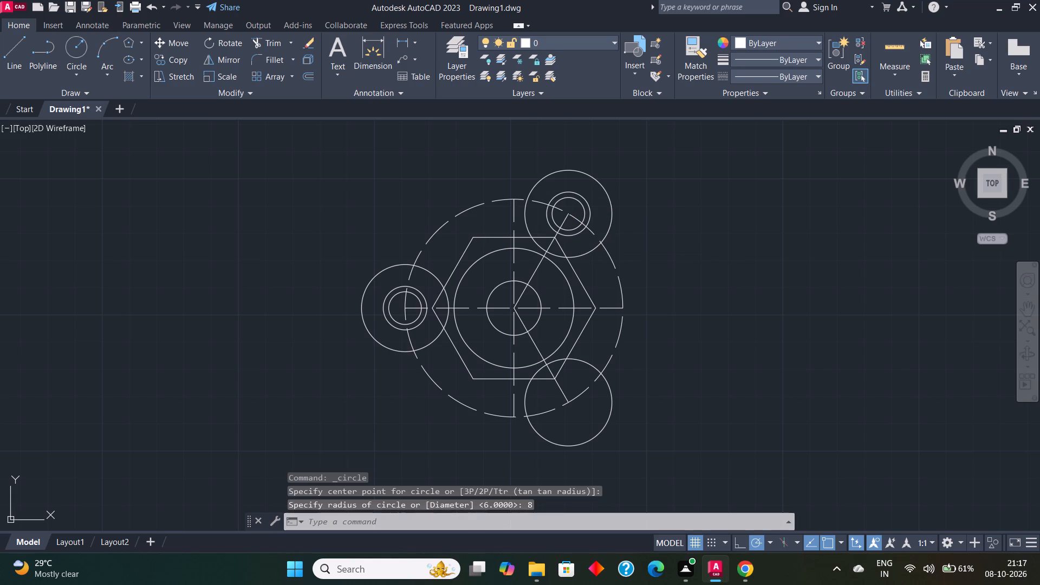
Draw two circles of radius 6 and 8 concentric with the lower-right radius 16 circle.
{"action": "left_click", "coordinate": [76, 73]}
{"action": "left_click", "coordinate": [116, 99]}
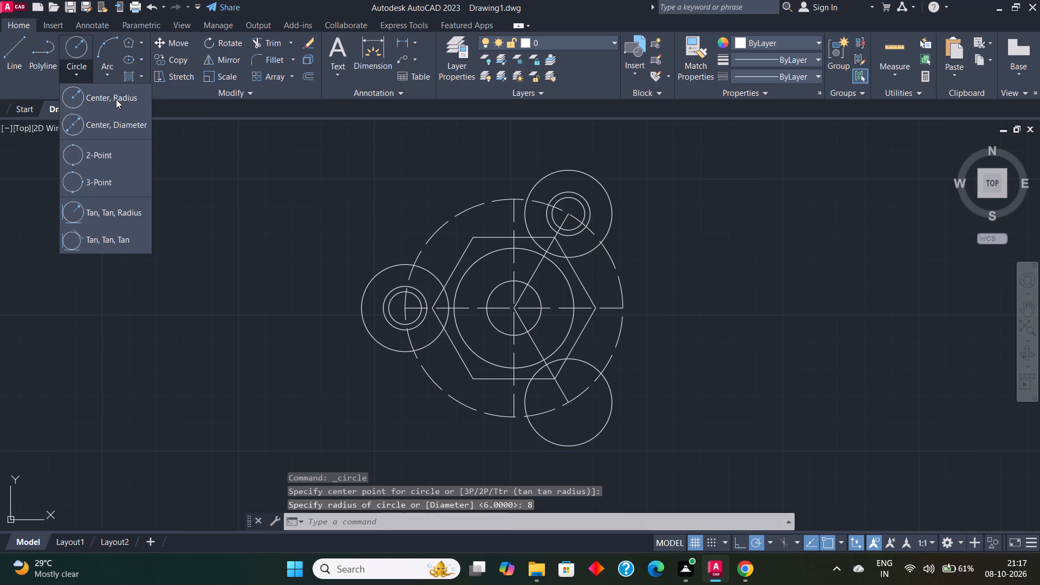
{"action": "left_click", "coordinate": [572, 405]}
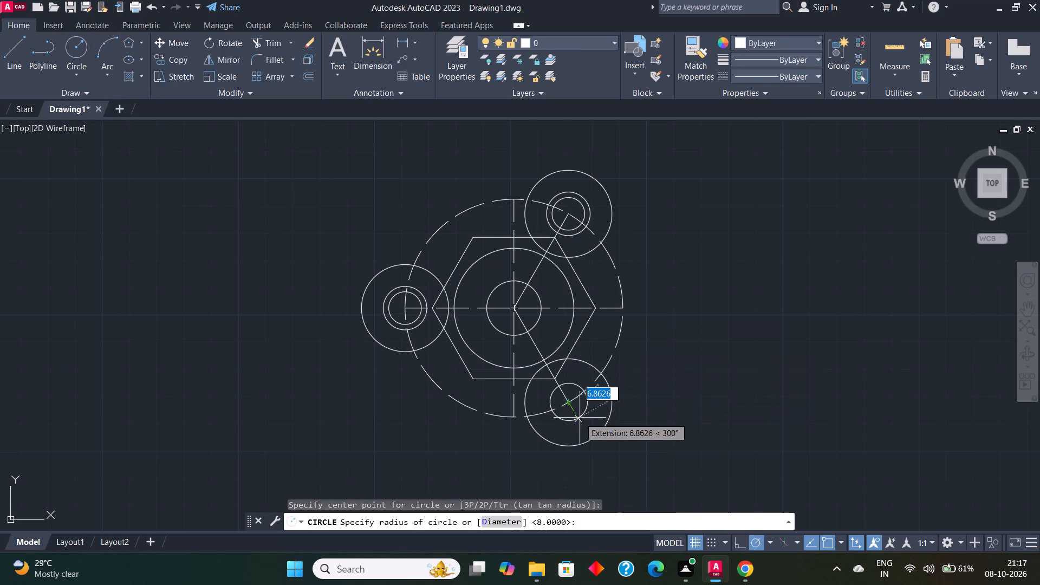
{"action": "key", "text": "6"}
{"action": "key", "text": "Return"}
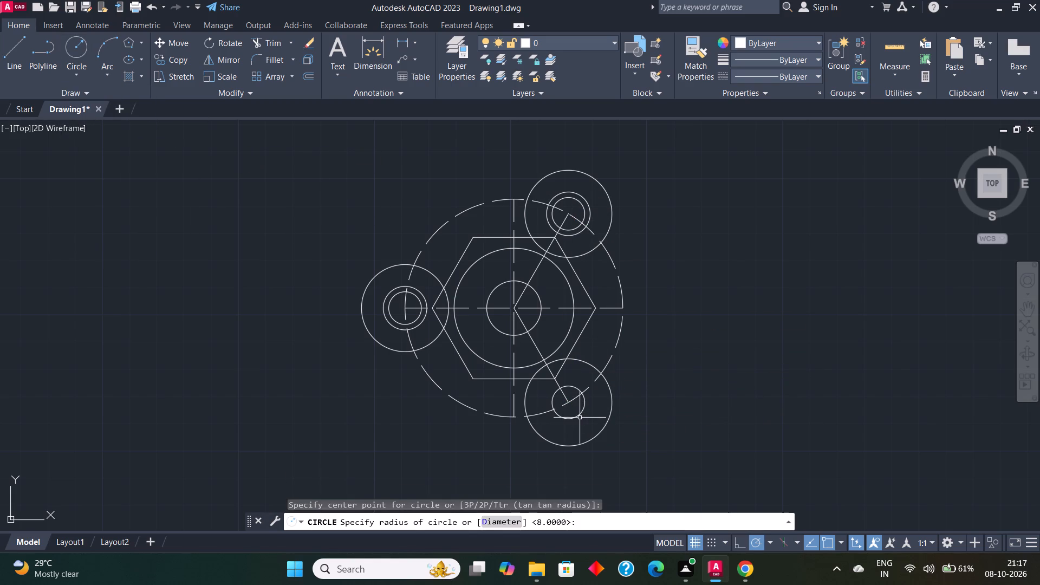
{"action": "left_click", "coordinate": [76, 63]}
{"action": "left_click", "coordinate": [108, 101]}
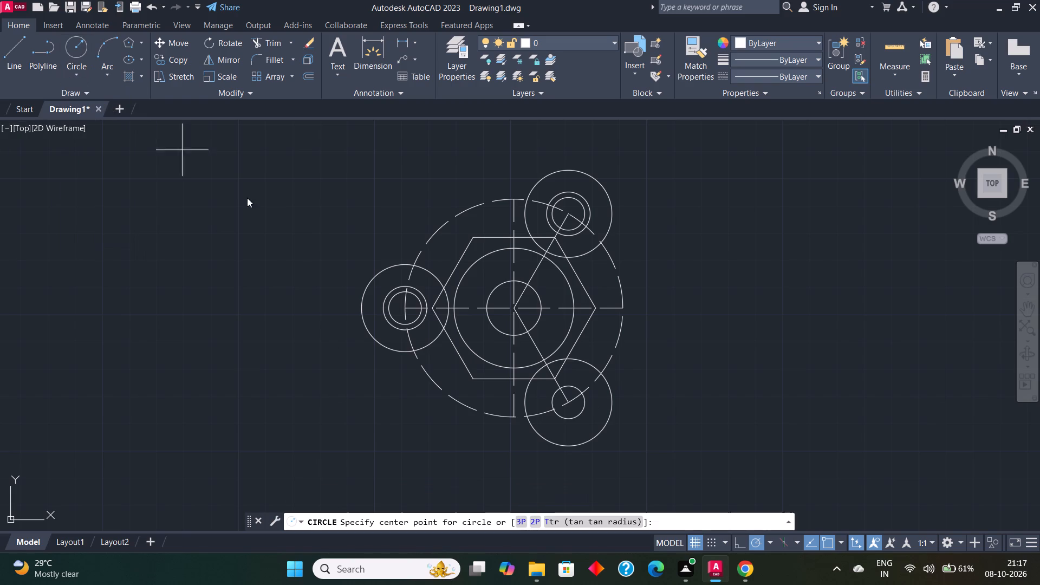
{"action": "left_click", "coordinate": [564, 399]}
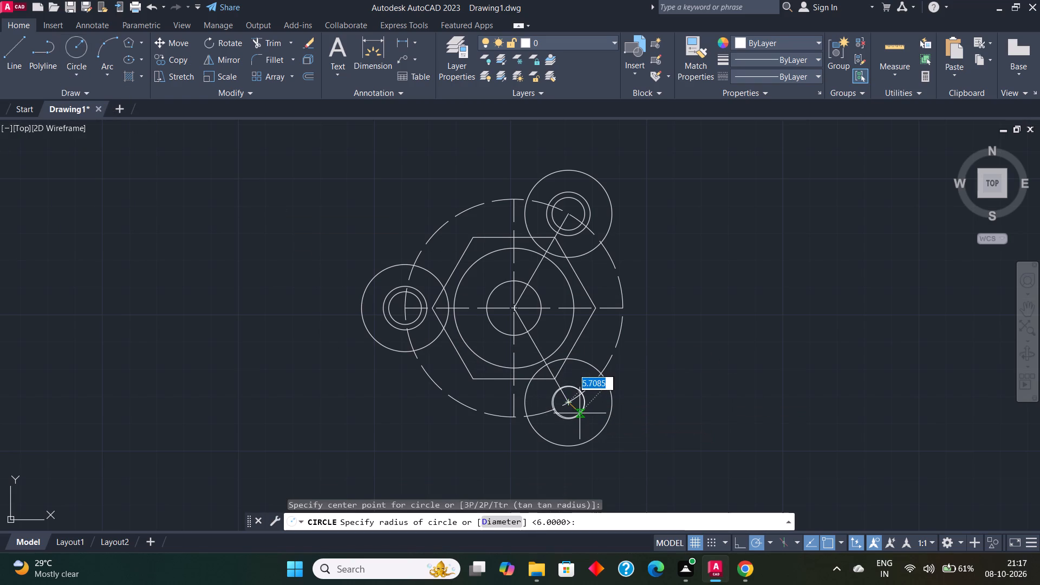
{"action": "key", "text": "8"}
{"action": "key", "text": "Return"}
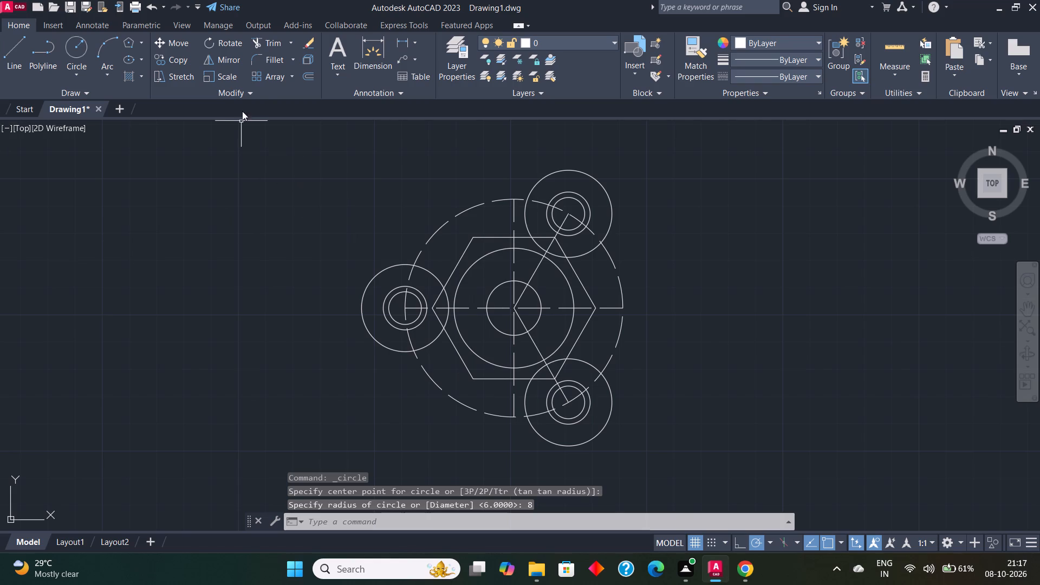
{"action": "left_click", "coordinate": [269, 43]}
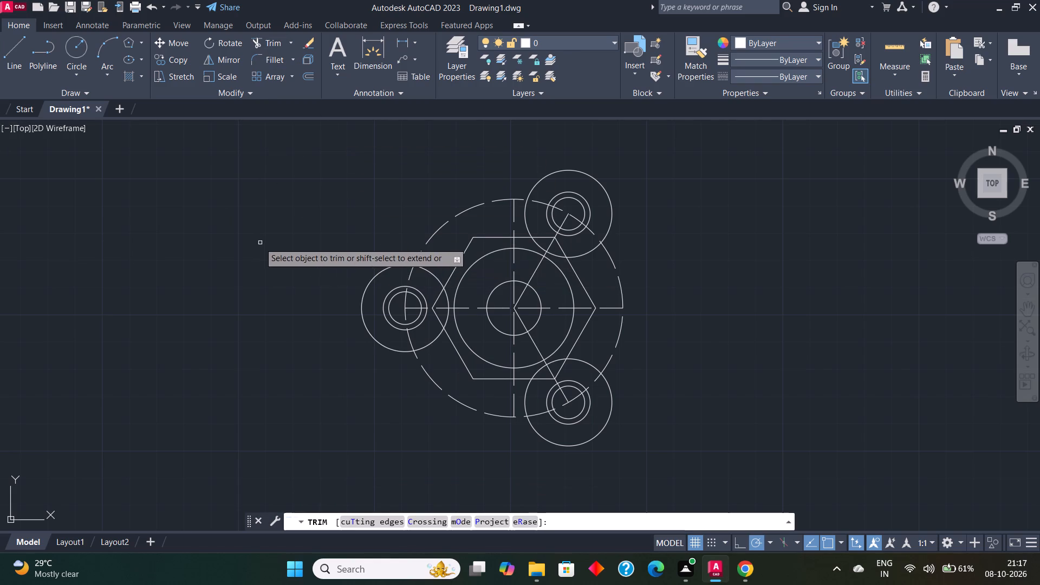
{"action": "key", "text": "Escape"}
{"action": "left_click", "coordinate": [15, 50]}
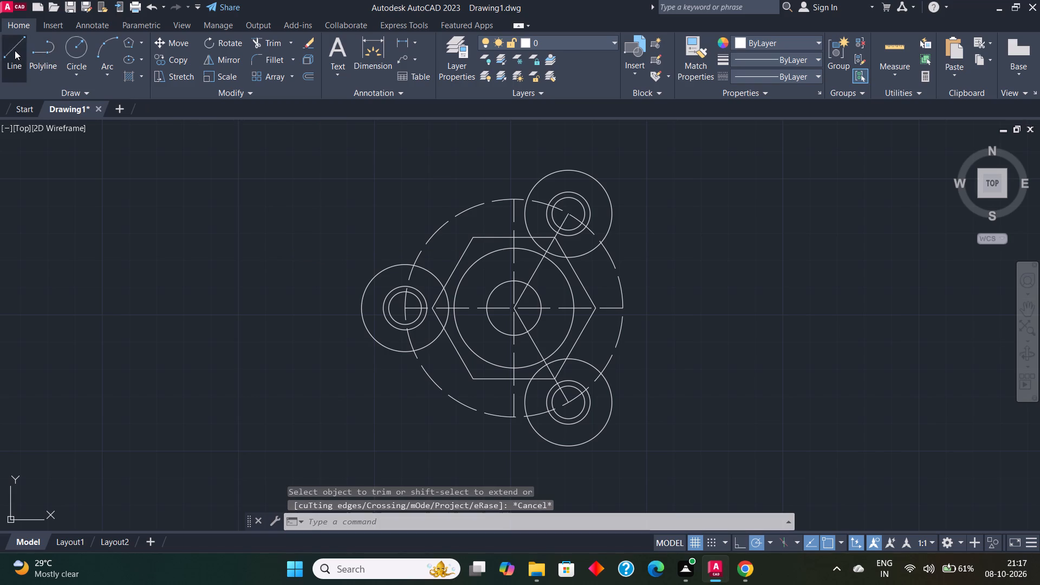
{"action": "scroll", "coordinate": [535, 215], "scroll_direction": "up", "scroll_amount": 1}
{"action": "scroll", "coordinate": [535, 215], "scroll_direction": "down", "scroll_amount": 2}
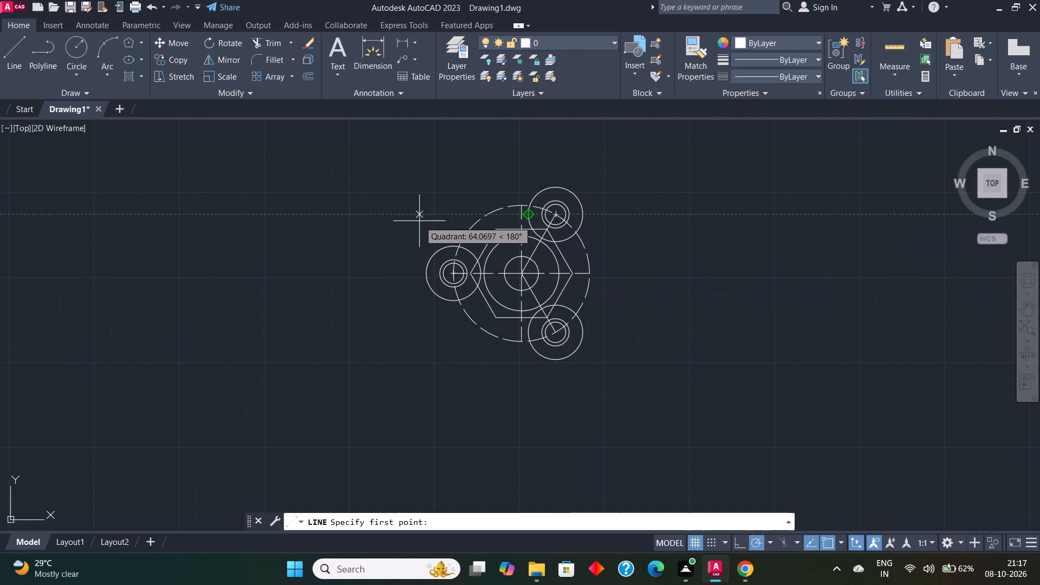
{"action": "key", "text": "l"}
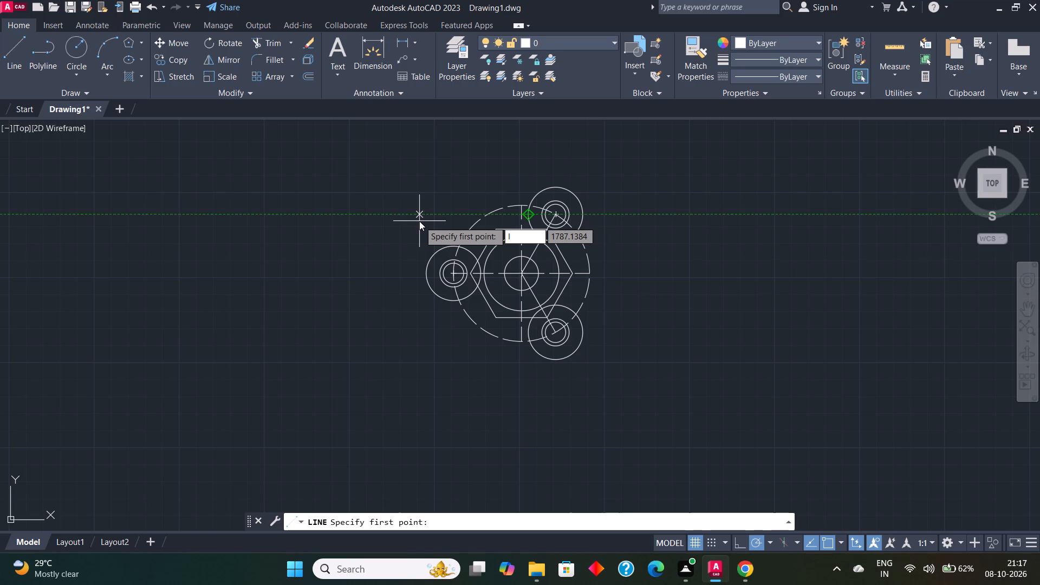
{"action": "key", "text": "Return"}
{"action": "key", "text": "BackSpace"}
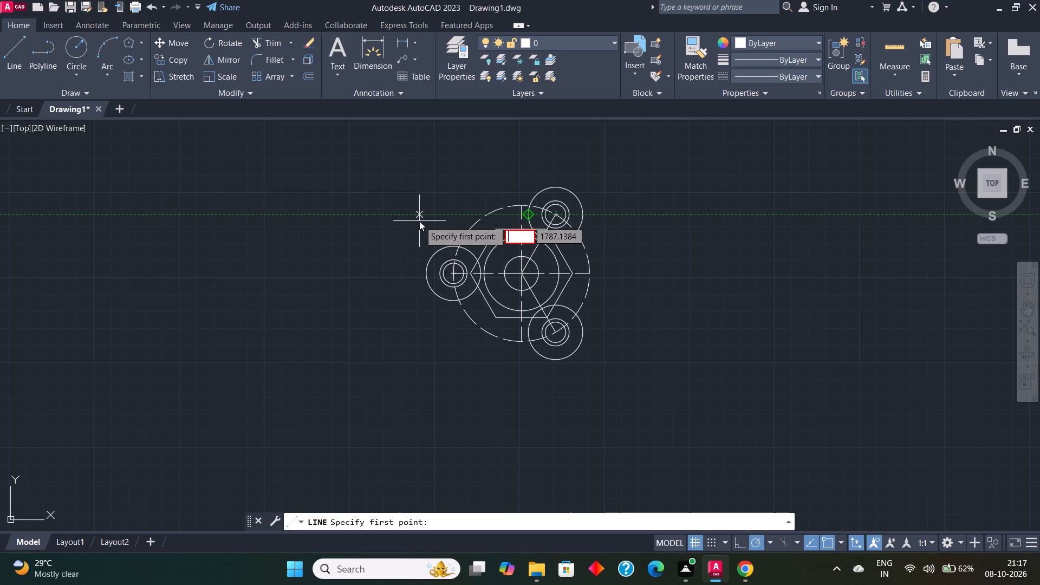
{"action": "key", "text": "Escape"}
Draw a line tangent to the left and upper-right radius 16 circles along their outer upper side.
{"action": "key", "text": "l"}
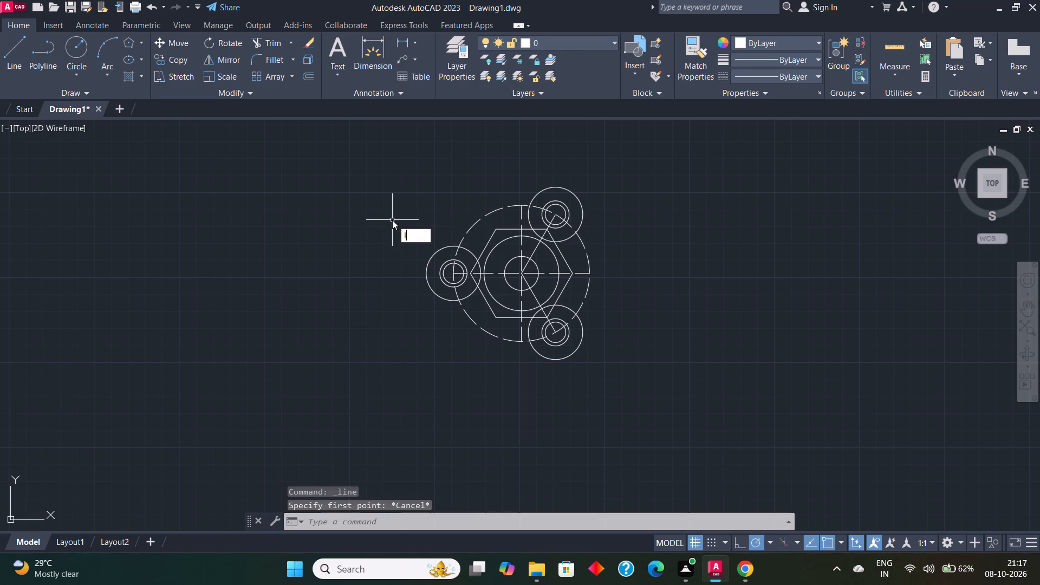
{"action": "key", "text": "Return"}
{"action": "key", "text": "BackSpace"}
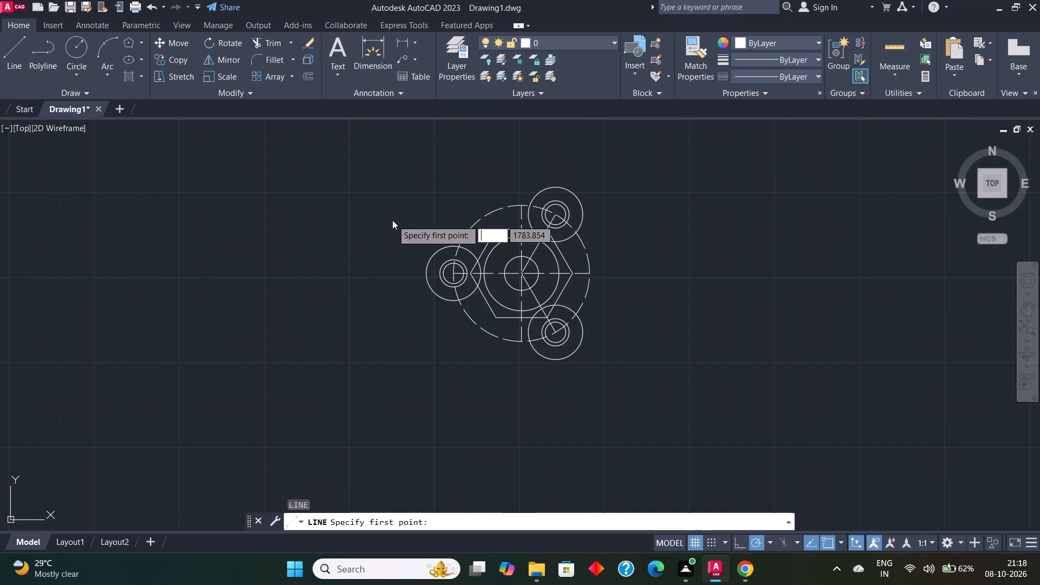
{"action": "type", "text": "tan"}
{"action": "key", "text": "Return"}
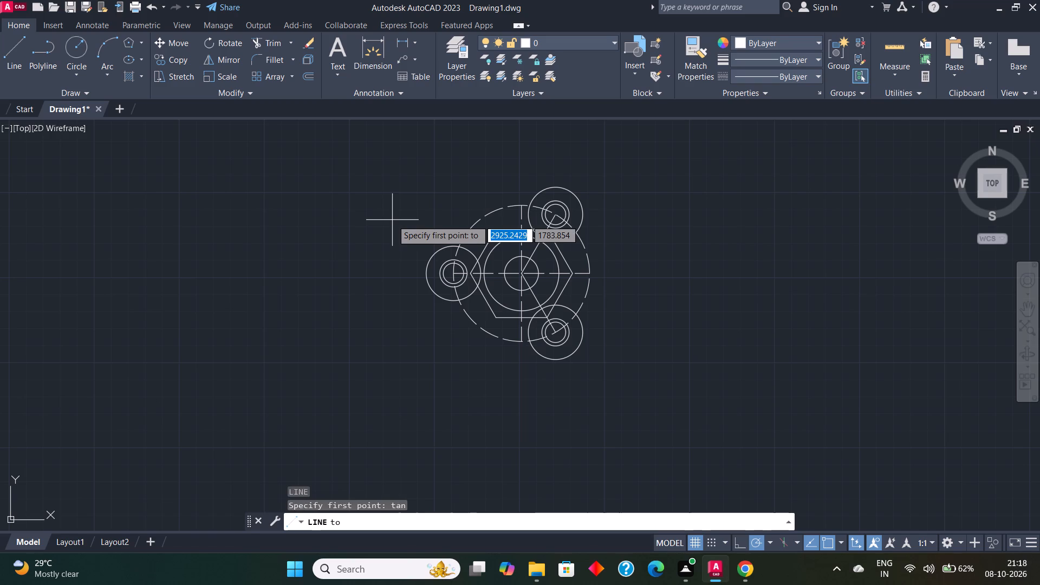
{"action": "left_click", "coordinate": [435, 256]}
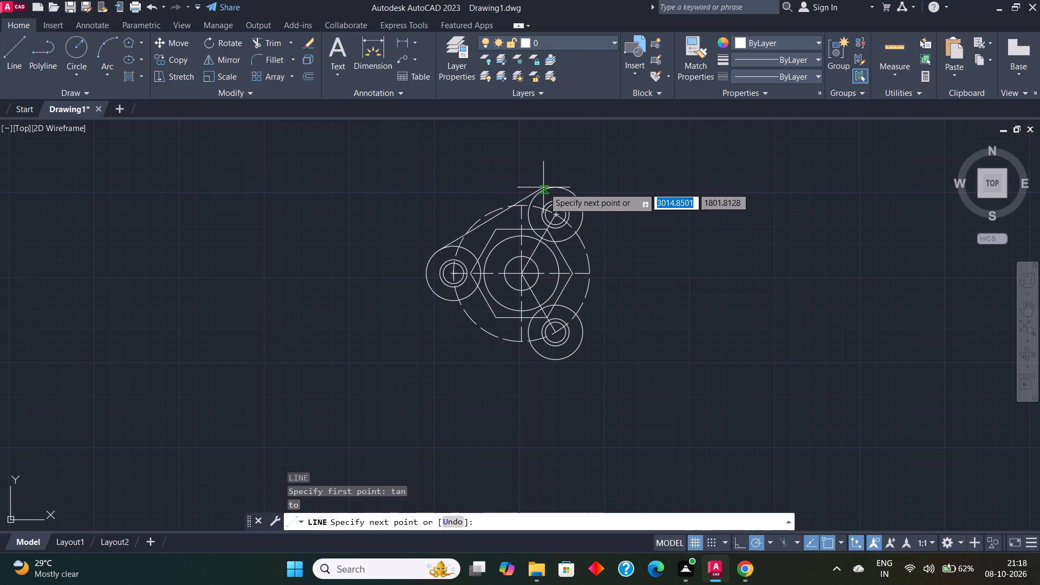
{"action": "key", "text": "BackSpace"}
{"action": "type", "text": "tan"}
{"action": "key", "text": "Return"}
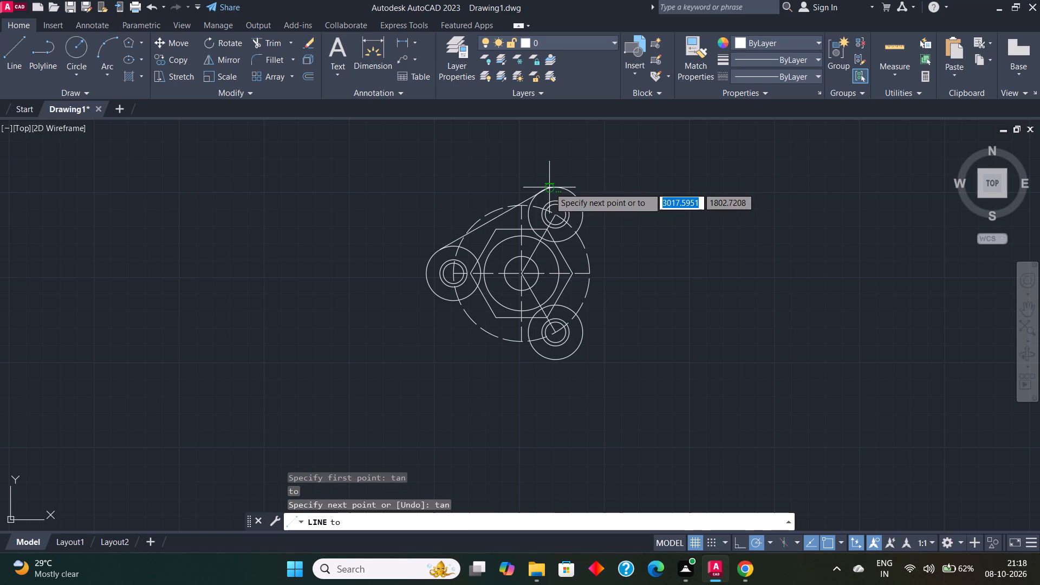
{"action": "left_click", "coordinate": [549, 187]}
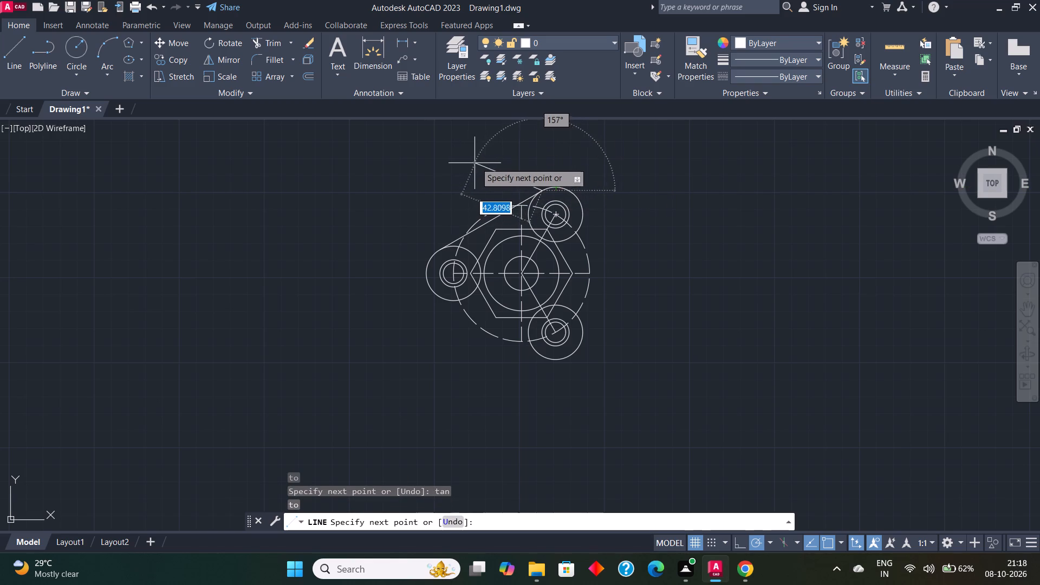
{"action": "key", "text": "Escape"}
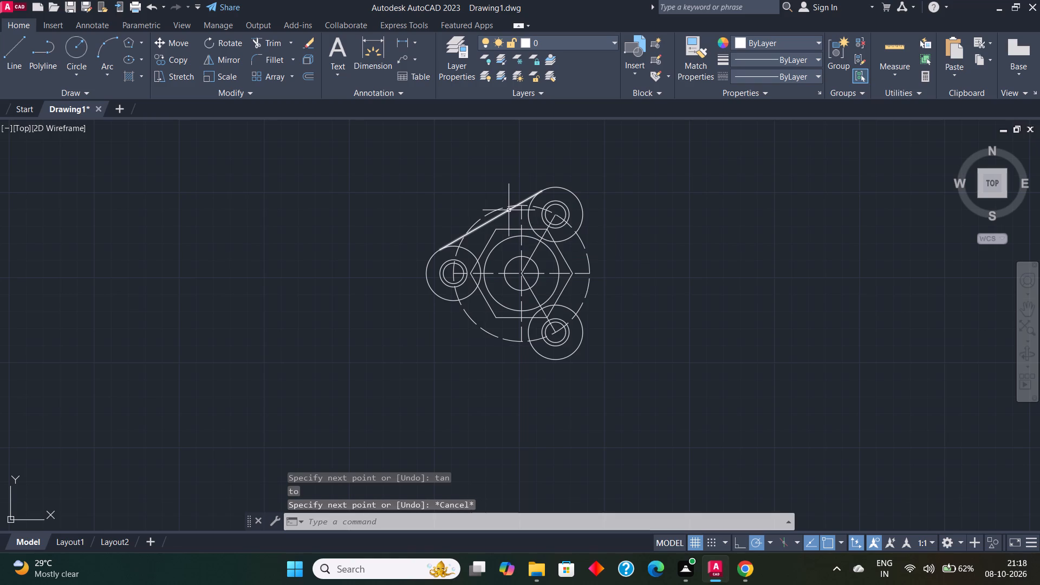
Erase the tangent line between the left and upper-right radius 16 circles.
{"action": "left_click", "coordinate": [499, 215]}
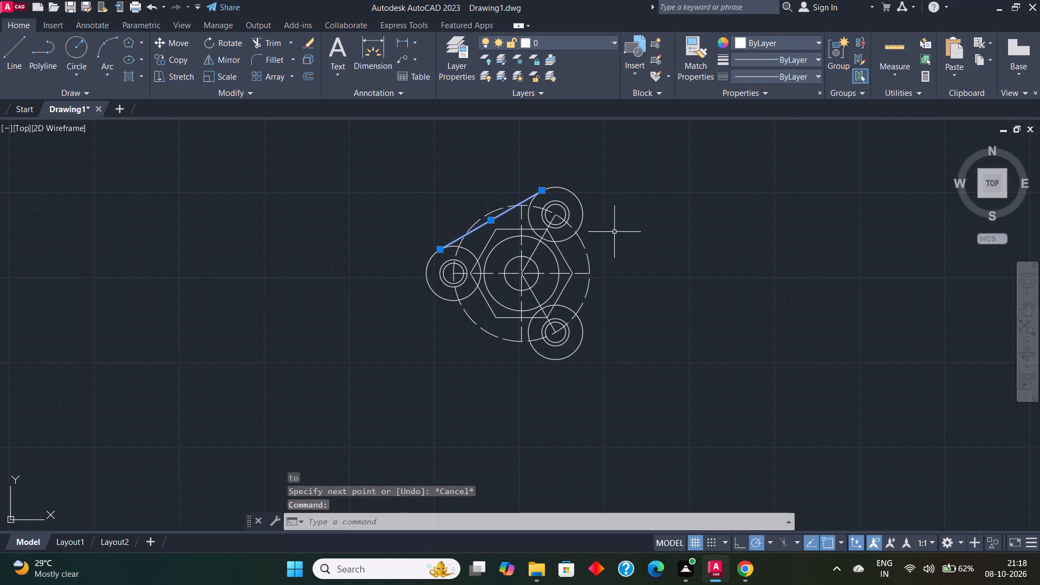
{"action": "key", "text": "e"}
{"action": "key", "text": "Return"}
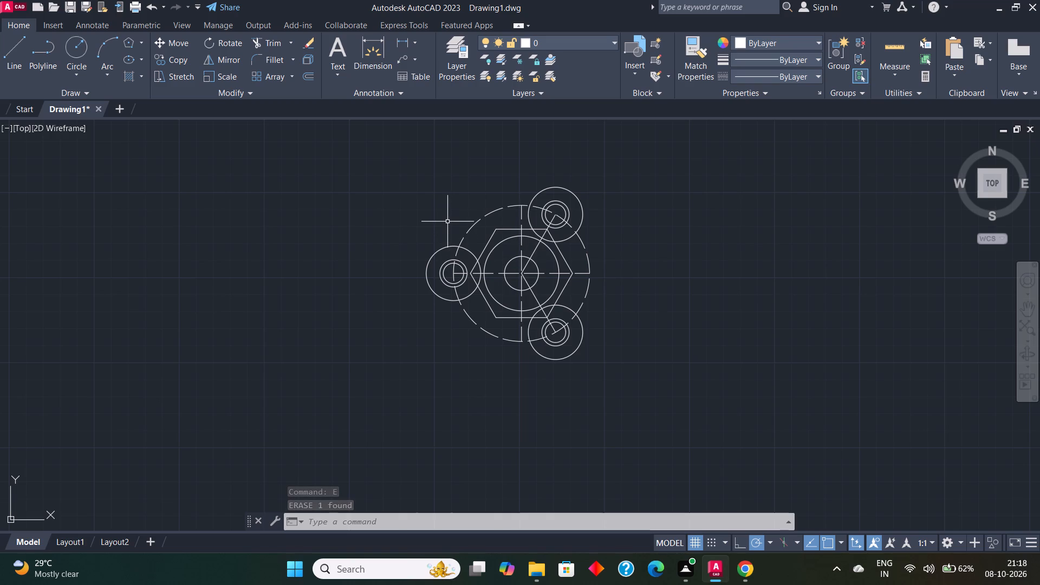
Draw a tangent line joining the outer upper sides of the left and upper-right radius 16 circles.
{"action": "key", "text": "l"}
{"action": "key", "text": "Return"}
{"action": "key", "text": "BackSpace"}
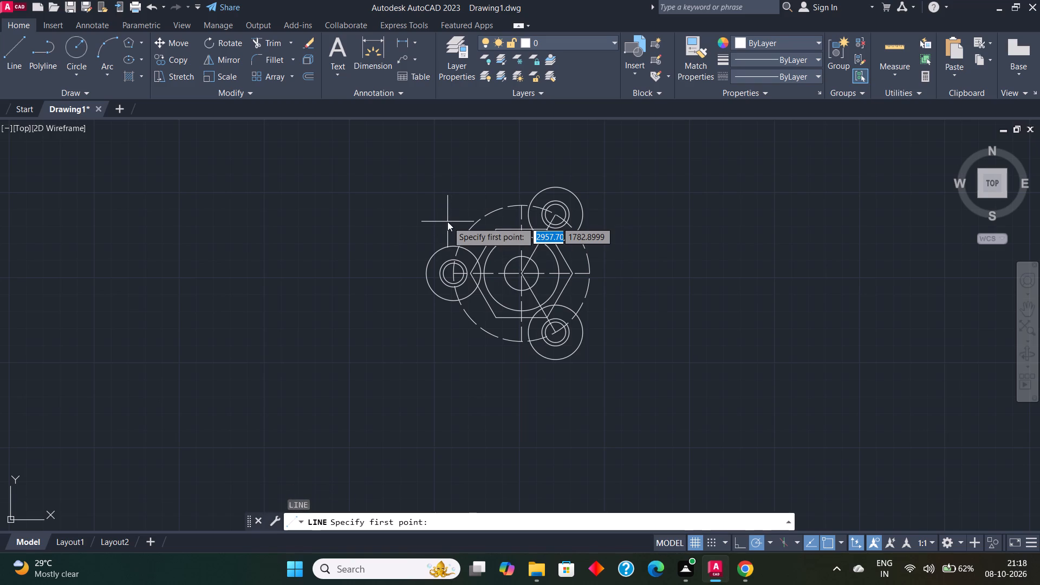
{"action": "type", "text": "tan"}
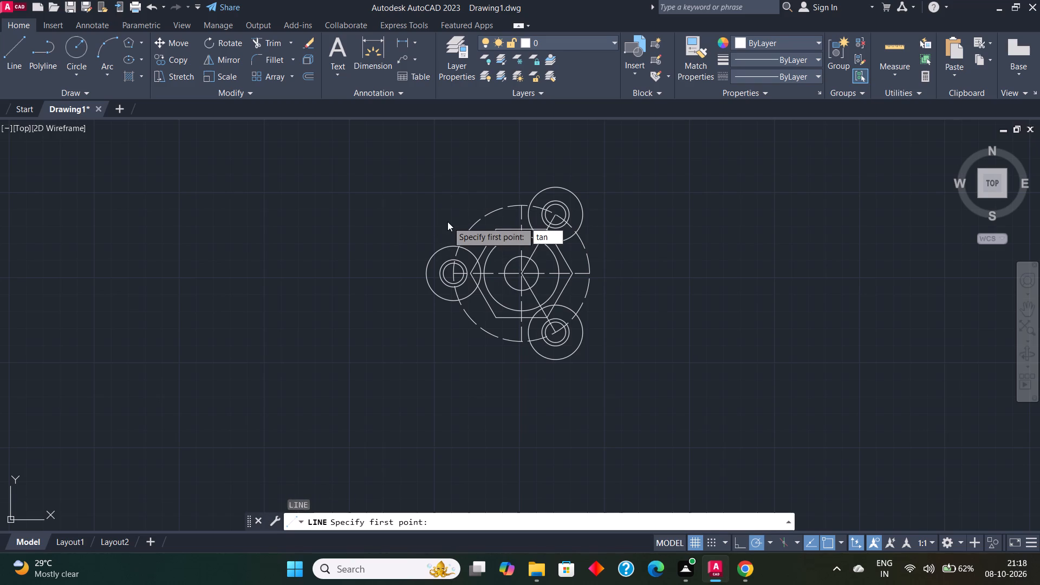
{"action": "key", "text": "Return"}
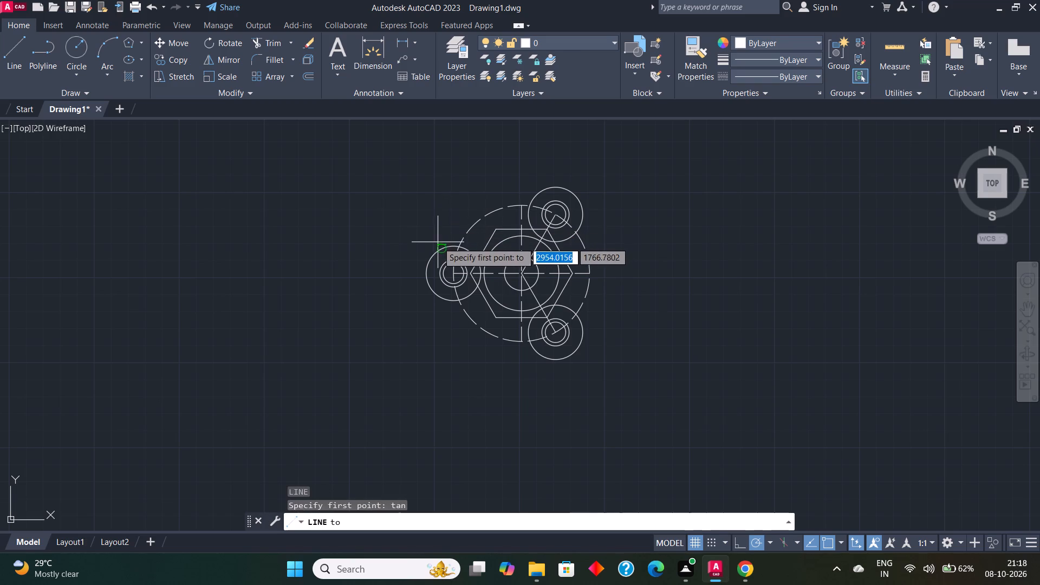
{"action": "left_click", "coordinate": [437, 248]}
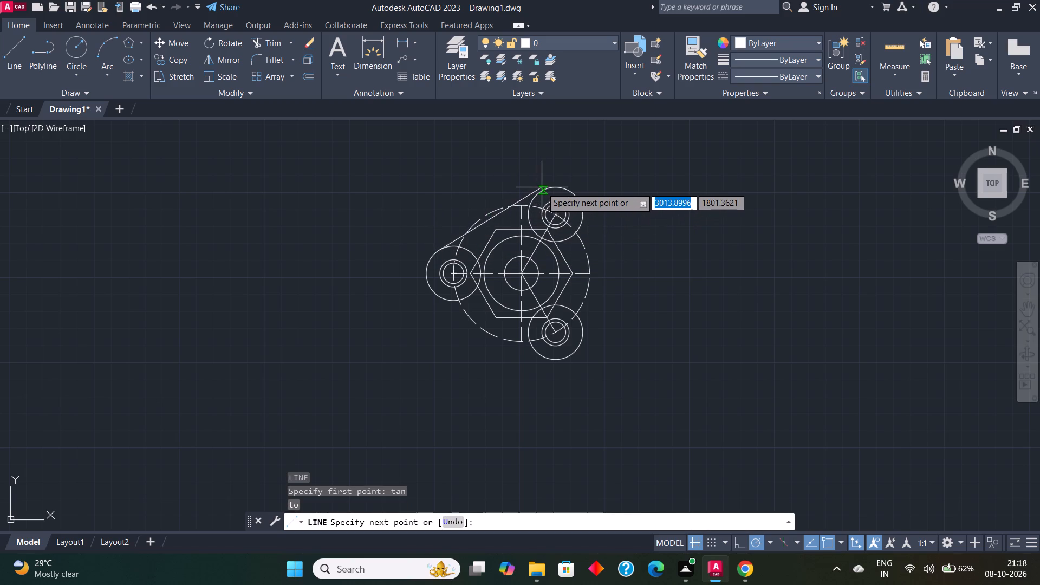
{"action": "key", "text": "BackSpace"}
{"action": "key", "text": "BackSpace"}
{"action": "type", "text": "tan"}
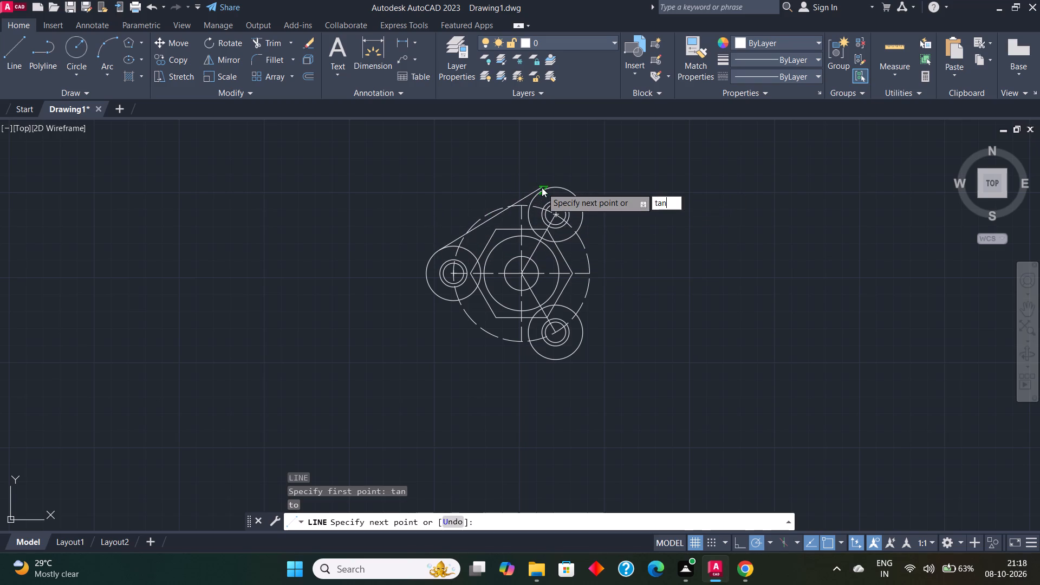
{"action": "key", "text": "Return"}
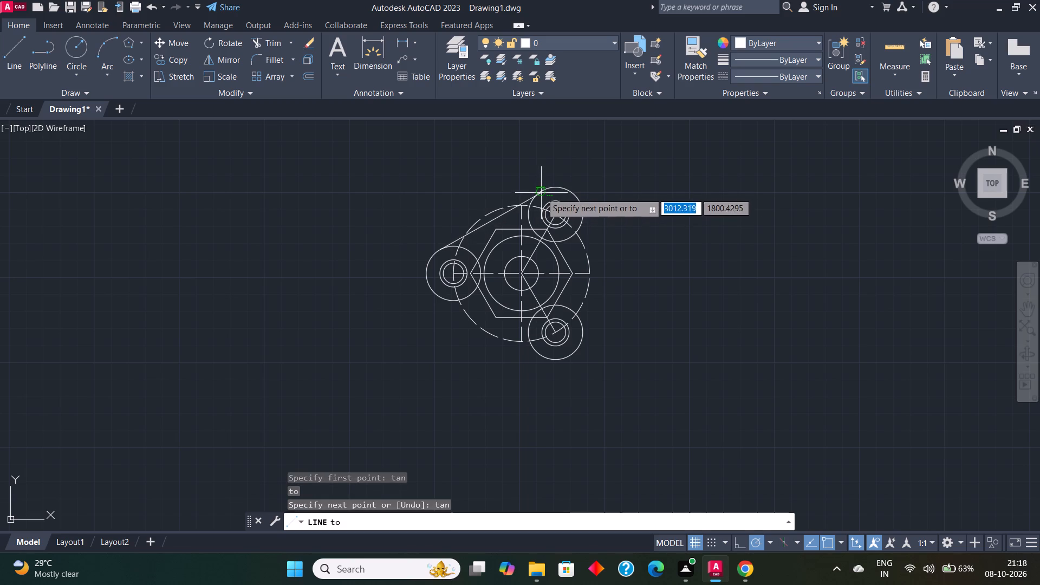
{"action": "left_click", "coordinate": [544, 190]}
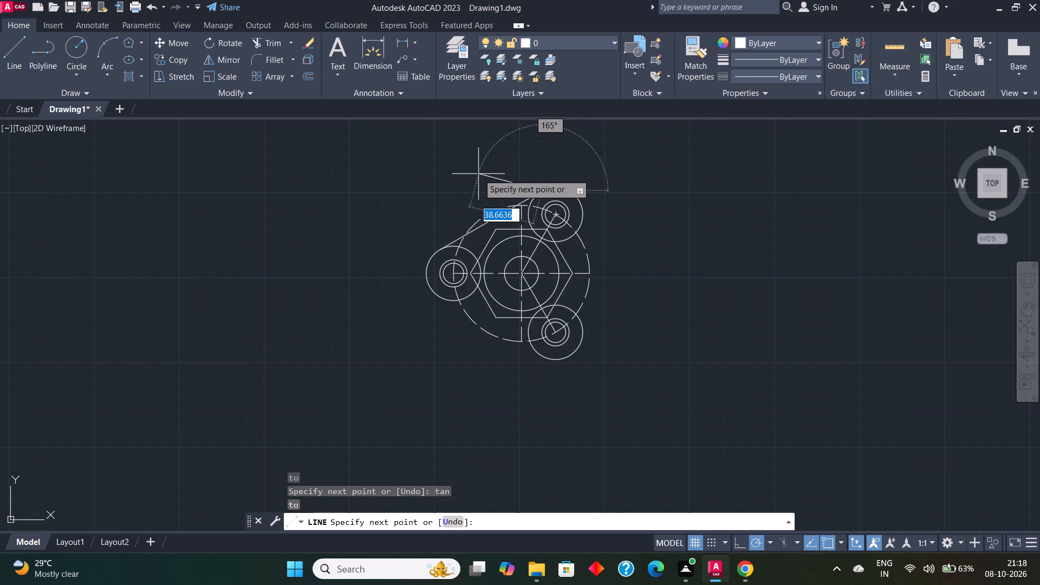
{"action": "key", "text": "Escape"}
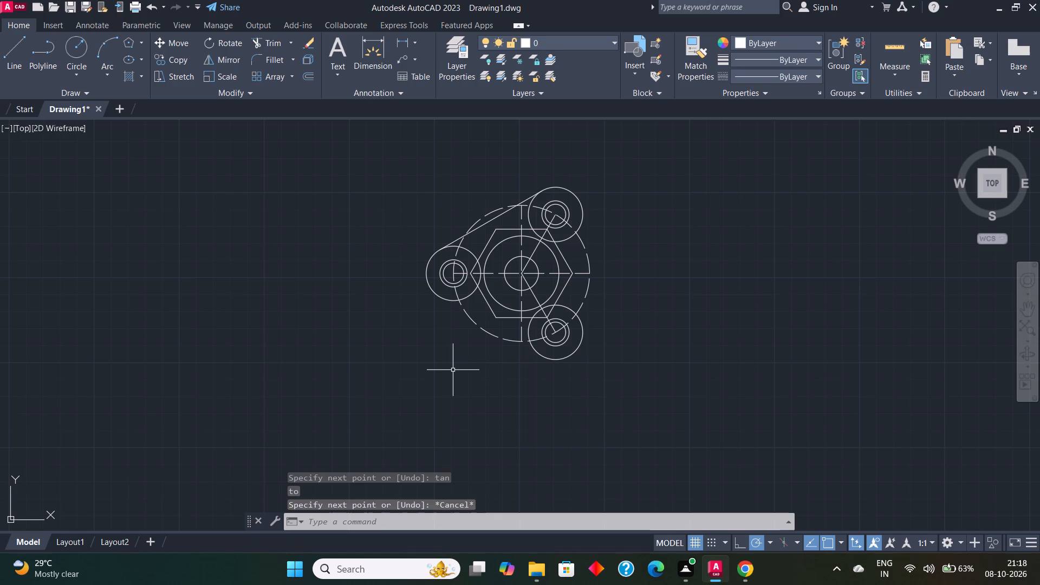
Draw a tangent line joining the outer lower sides of the left and lower-right radius 16 circles.
{"action": "key", "text": "l"}
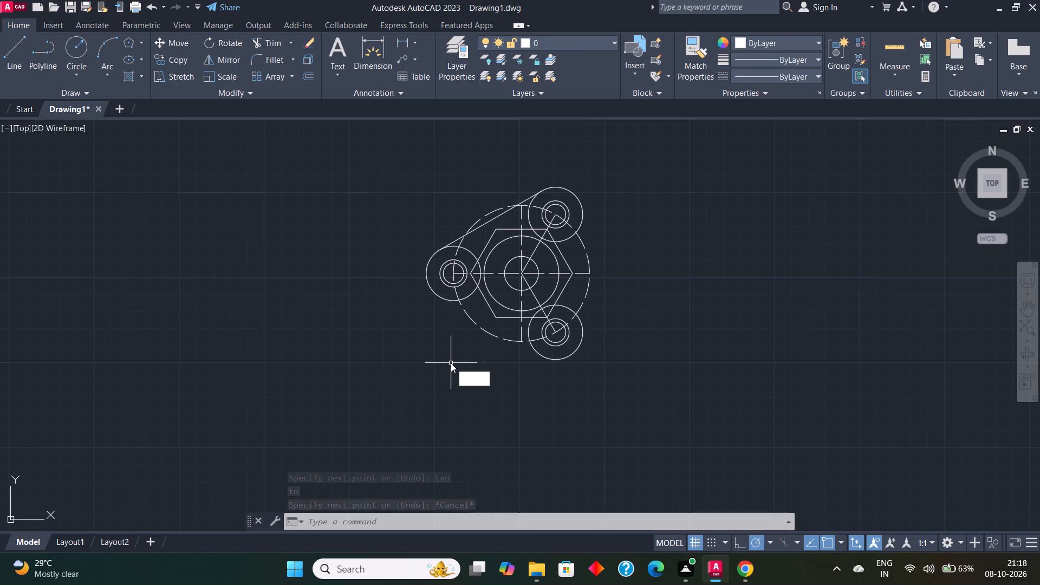
{"action": "key", "text": "Return"}
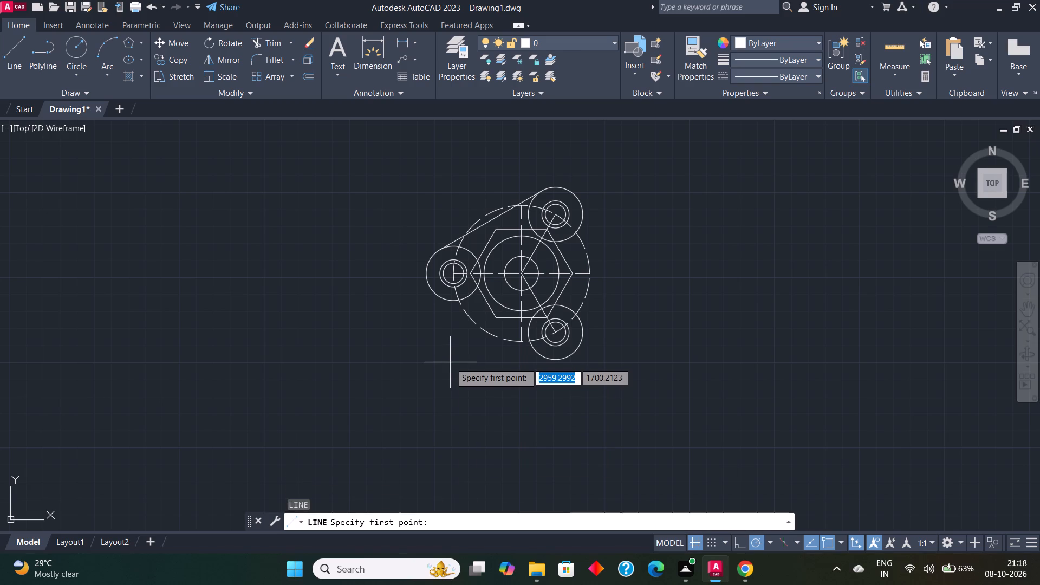
{"action": "key", "text": "BackSpace"}
{"action": "type", "text": "tan"}
{"action": "key", "text": "Return"}
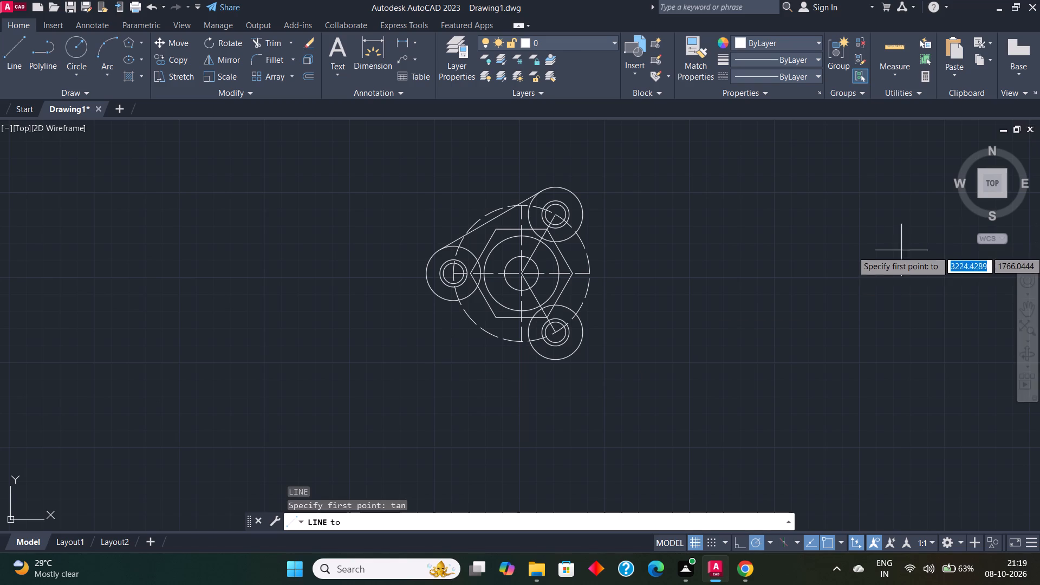
{"action": "left_click", "coordinate": [433, 292]}
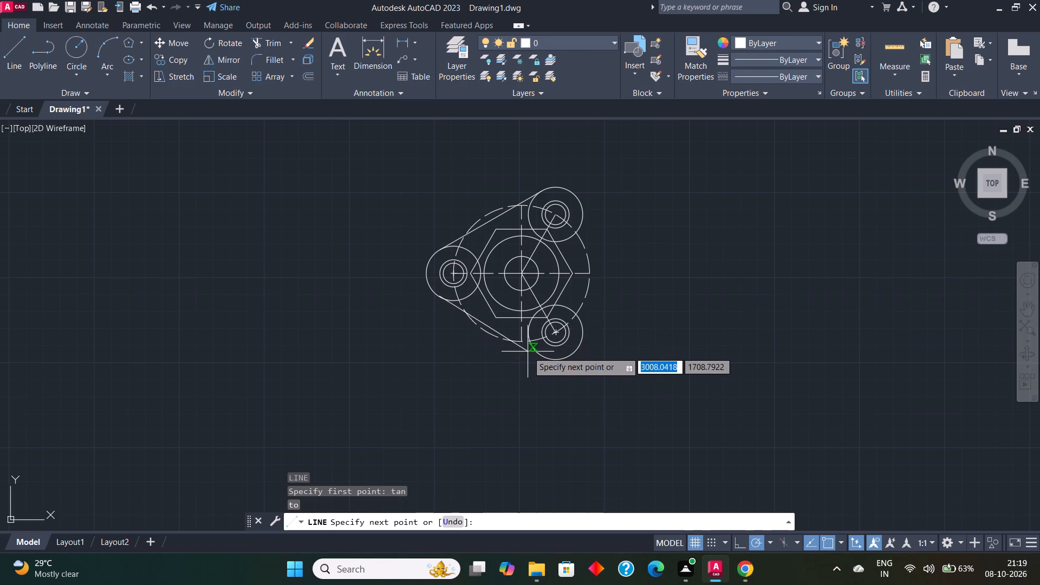
{"action": "key", "text": "BackSpace"}
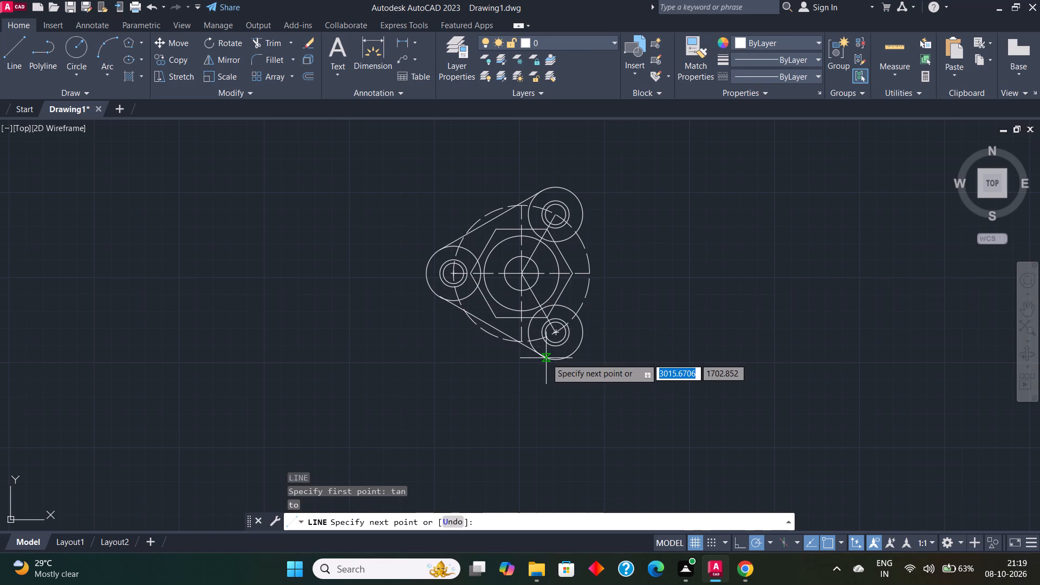
{"action": "type", "text": "tan"}
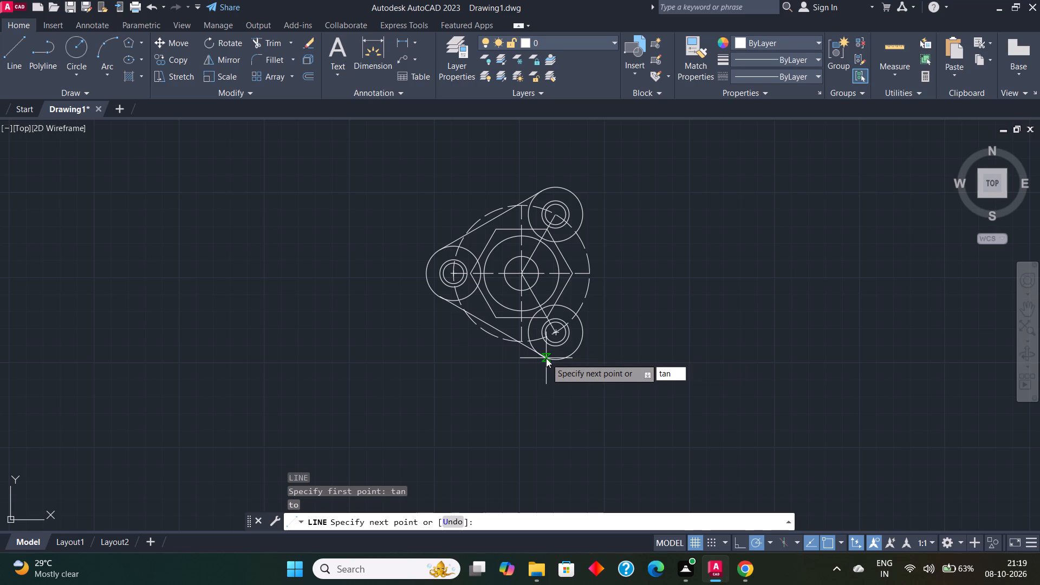
{"action": "key", "text": "Return"}
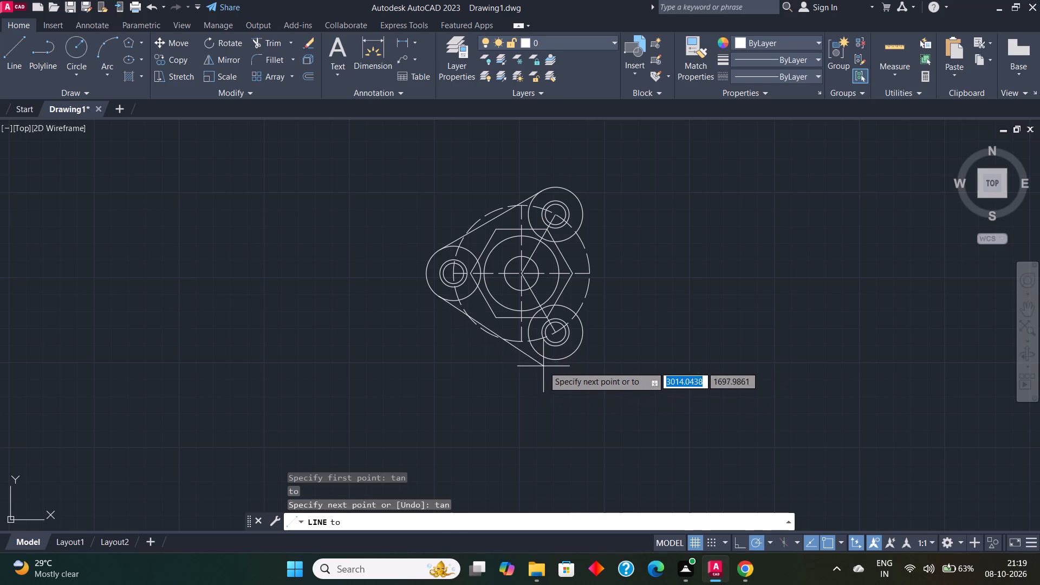
{"action": "left_click", "coordinate": [543, 357]}
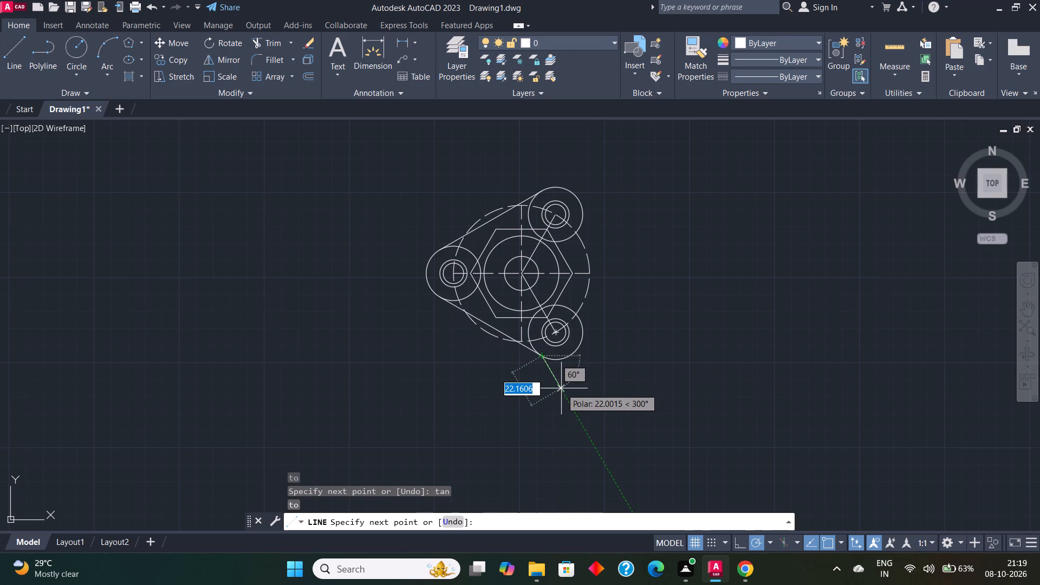
{"action": "key", "text": "Escape"}
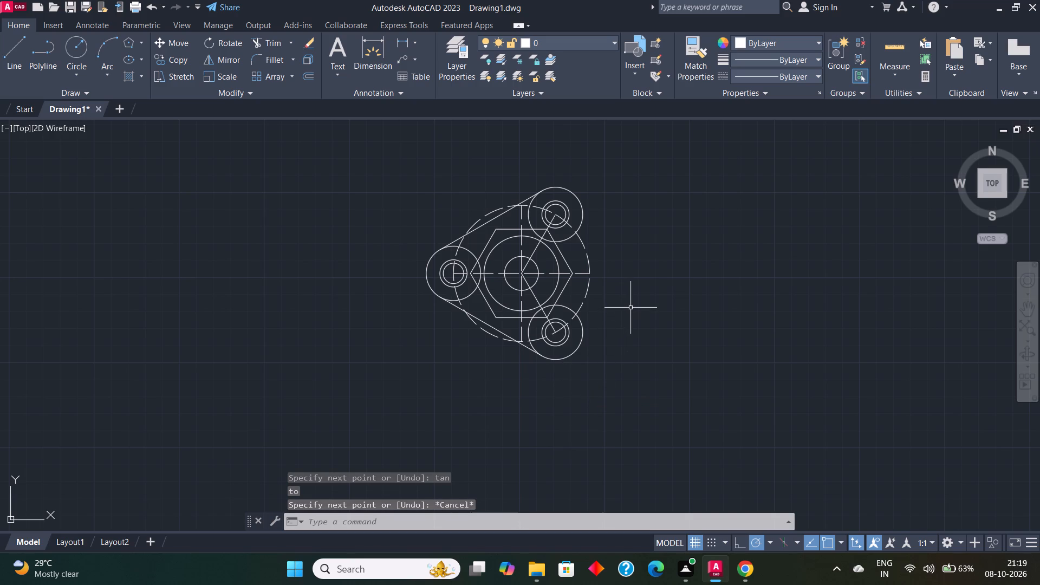
Draw a vertical tangent line joining the outer right sides of the lower-right and upper-right radius 16 circles.
{"action": "key", "text": "l"}
{"action": "key", "text": "Return"}
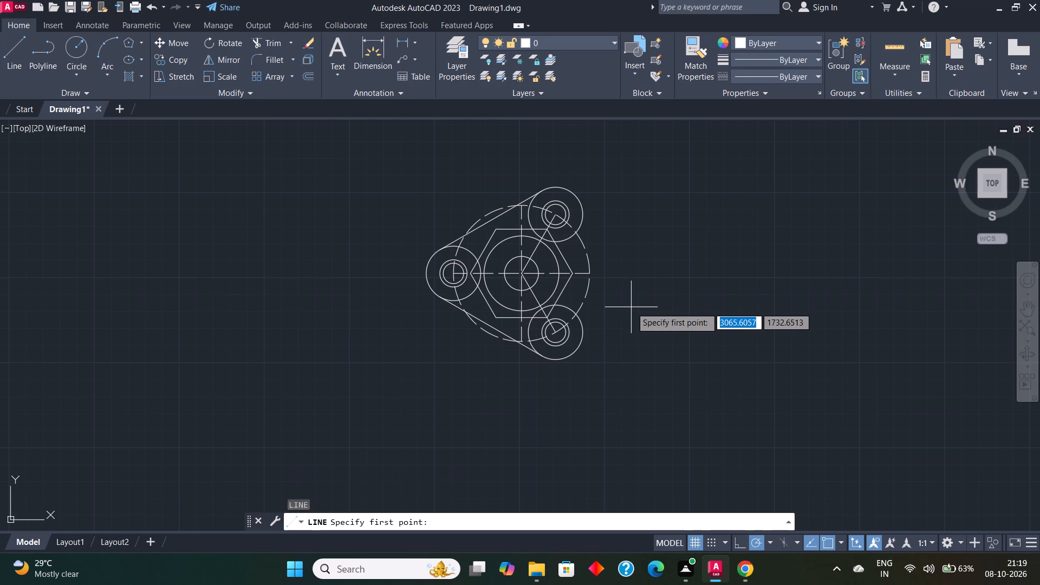
{"action": "key", "text": "BackSpace"}
{"action": "type", "text": "tan"}
{"action": "key", "text": "Return"}
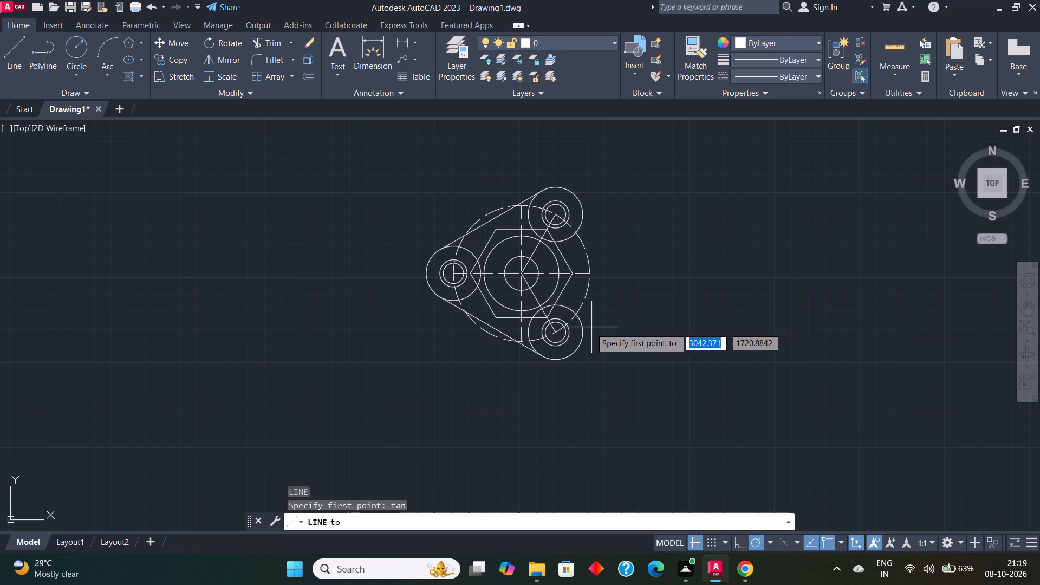
{"action": "left_click", "coordinate": [581, 336]}
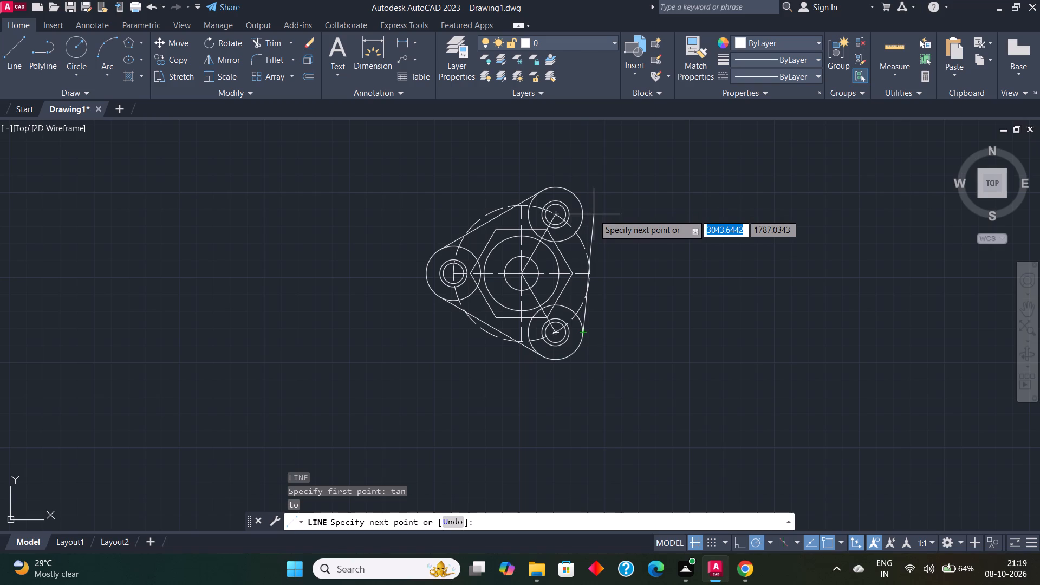
{"action": "key", "text": "BackSpace"}
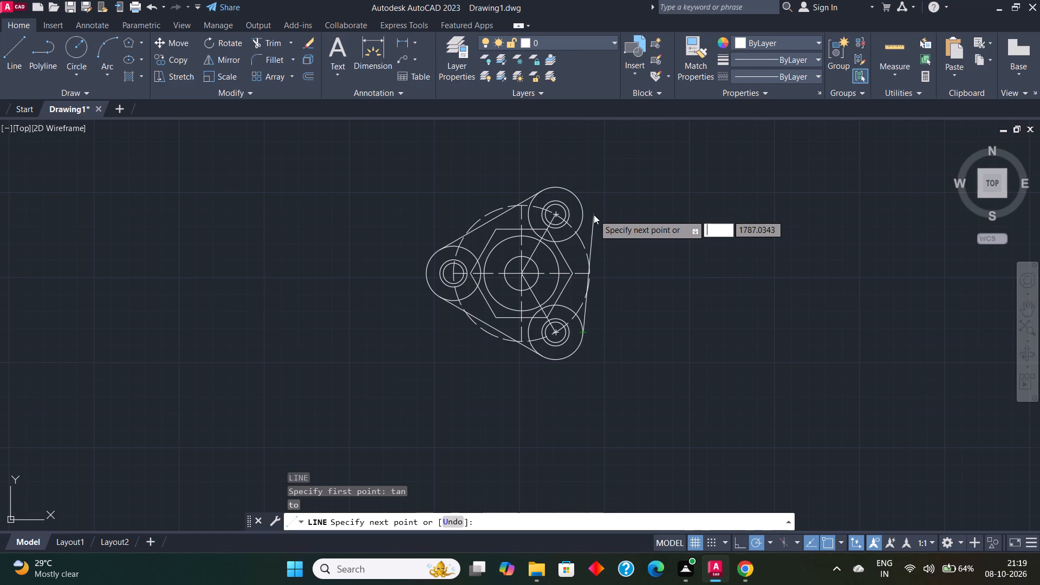
{"action": "type", "text": "tan"}
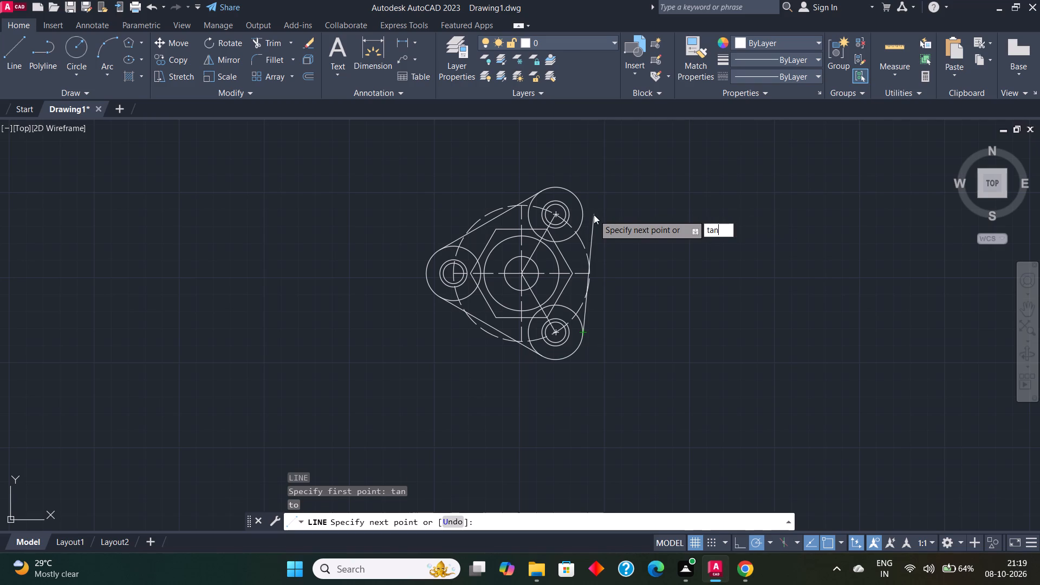
{"action": "key", "text": "Return"}
{"action": "left_click", "coordinate": [581, 214]}
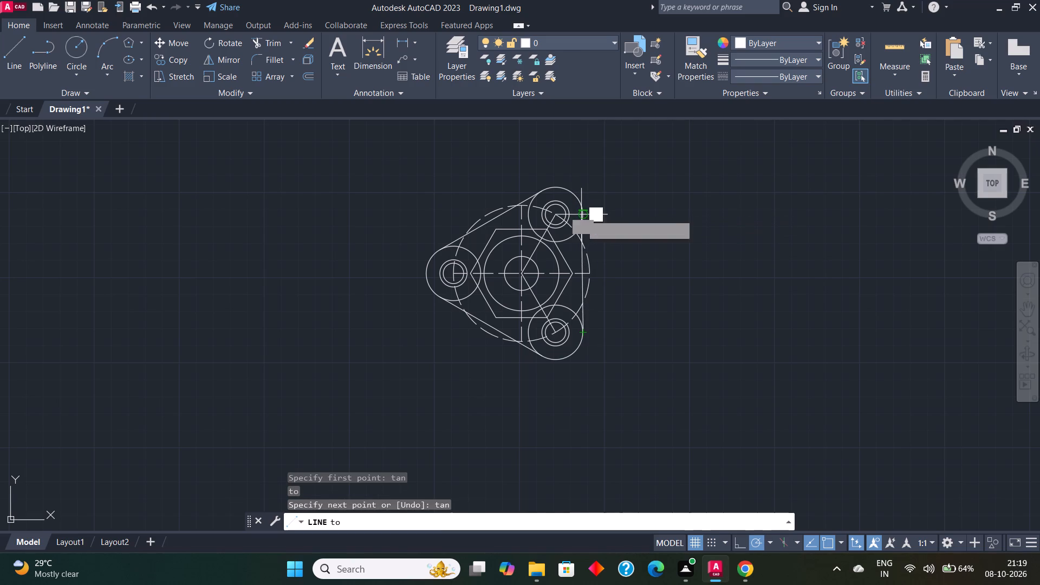
{"action": "key", "text": "Escape"}
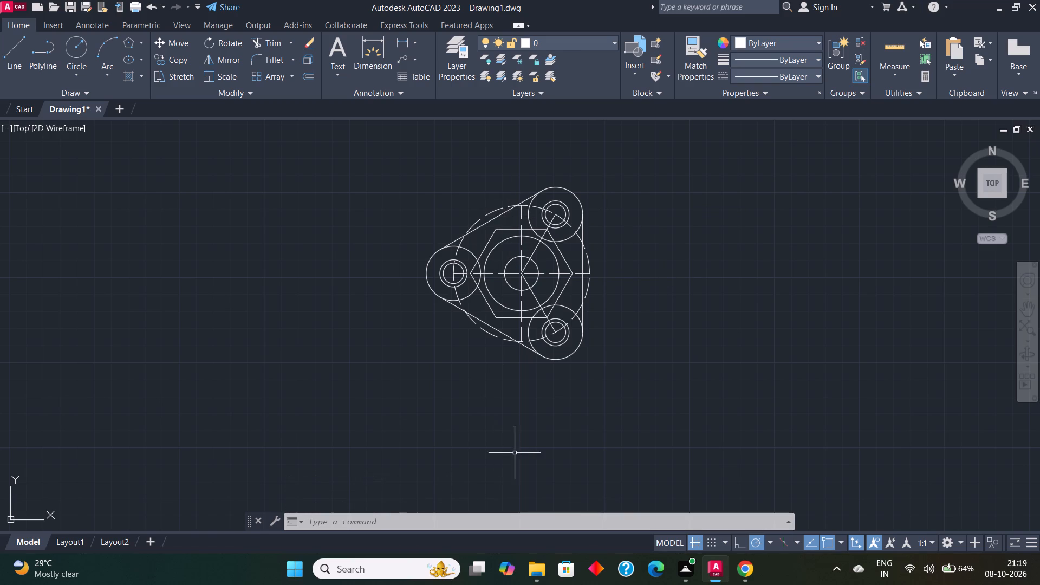
Trim away the inner part of the left radius 16 circle between its two tangent lines.
{"action": "left_click", "coordinate": [264, 38]}
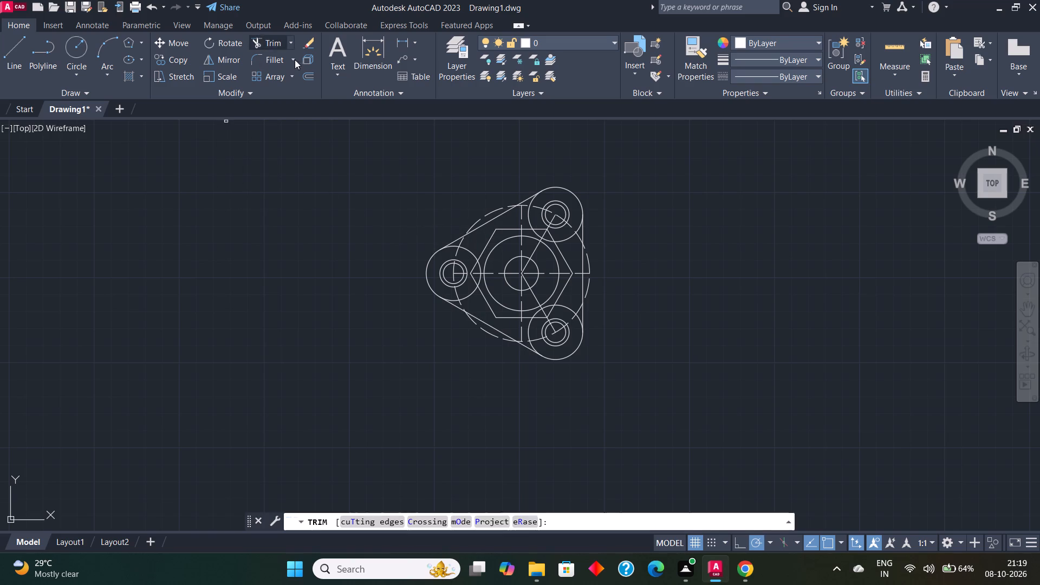
{"action": "scroll", "coordinate": [431, 217], "scroll_direction": "up", "scroll_amount": 2}
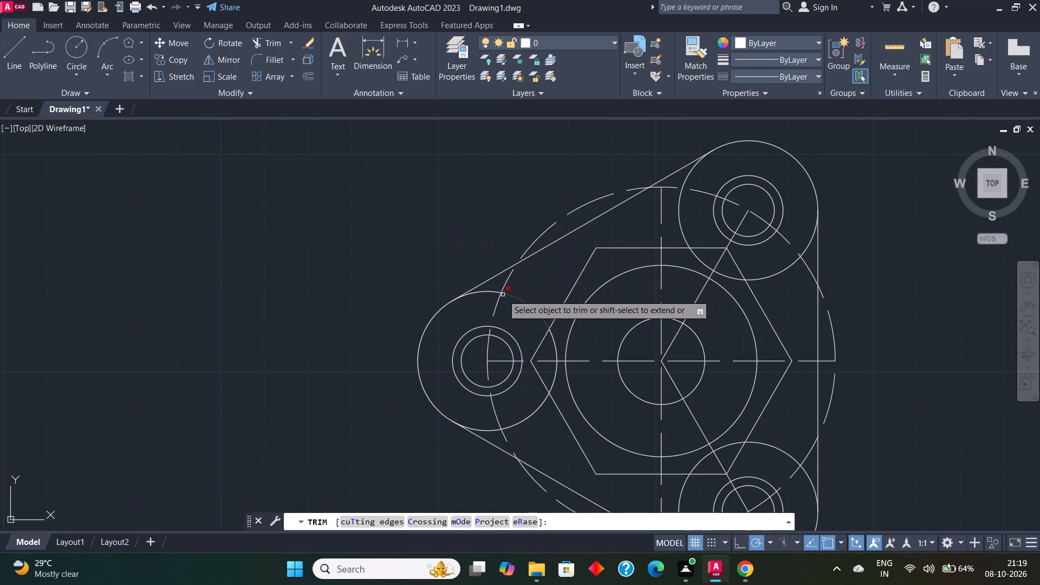
{"action": "left_click", "coordinate": [490, 293]}
{"action": "left_click", "coordinate": [517, 300]}
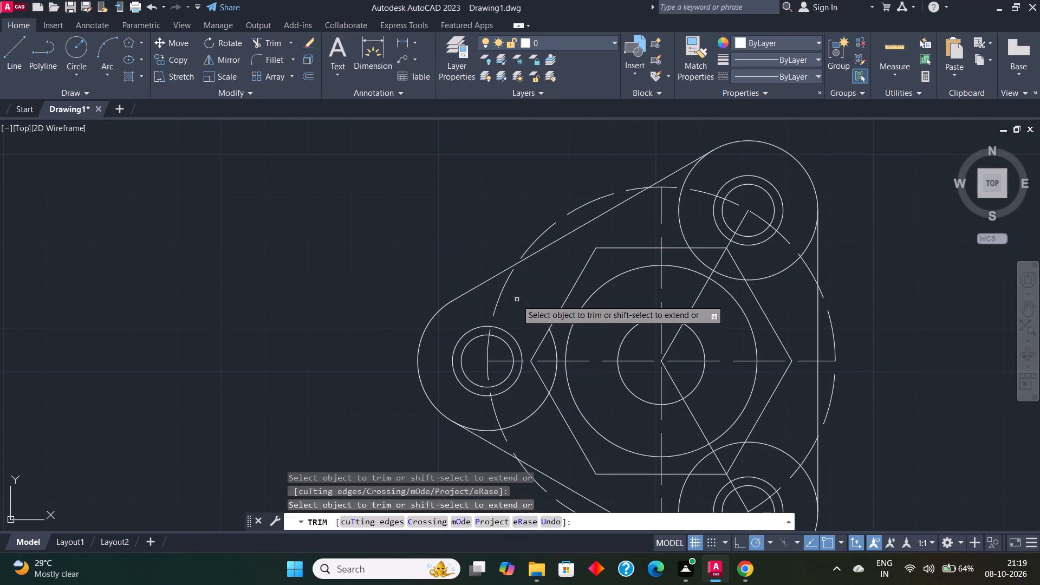
{"action": "scroll", "coordinate": [517, 300], "scroll_direction": "down", "scroll_amount": 1}
{"action": "left_click", "coordinate": [541, 326]}
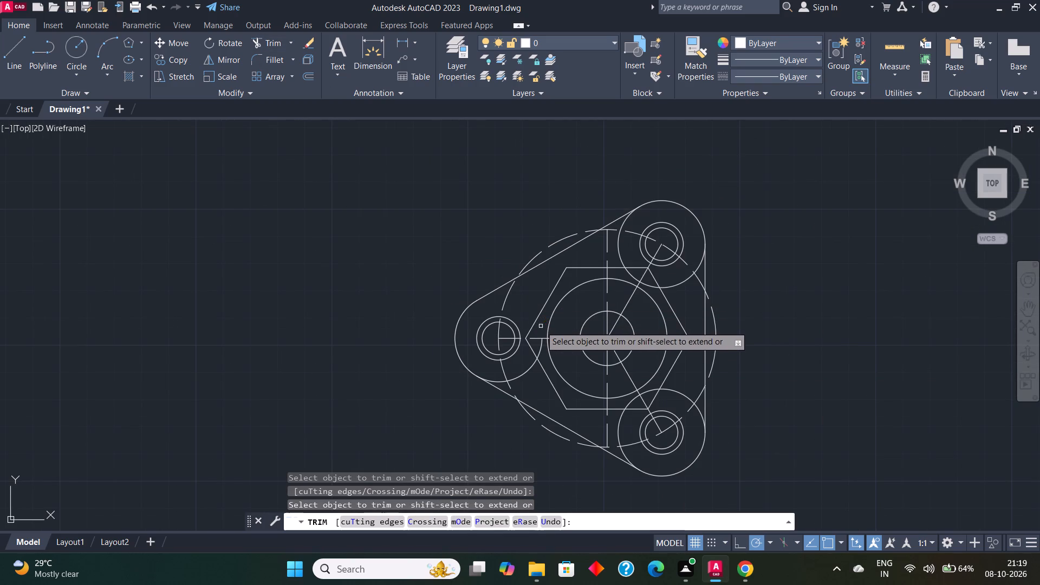
{"action": "left_click", "coordinate": [542, 345]}
{"action": "left_click", "coordinate": [529, 366]}
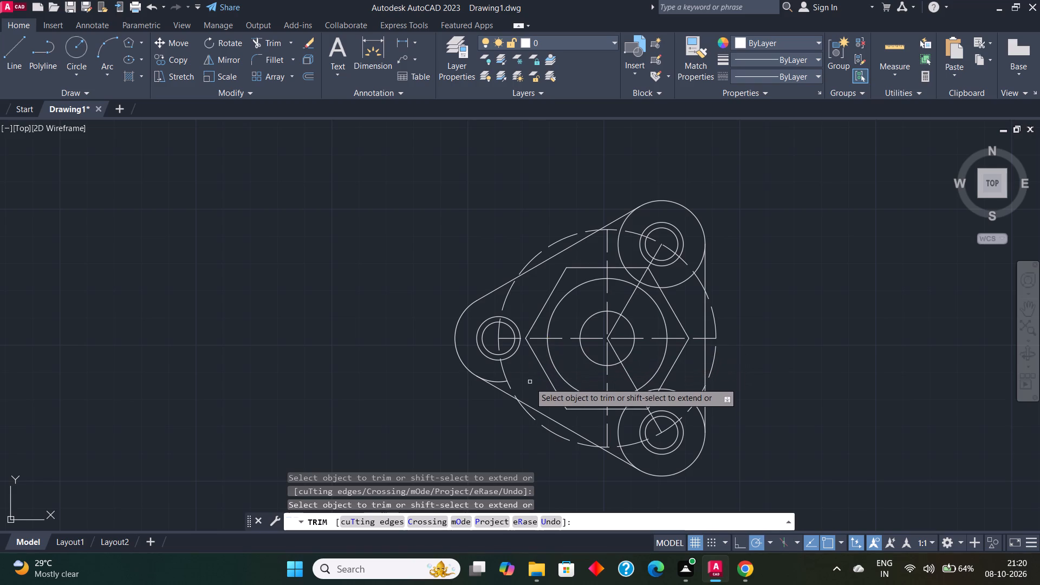
{"action": "scroll", "coordinate": [508, 384], "scroll_direction": "up", "scroll_amount": 2}
{"action": "left_click", "coordinate": [491, 380]}
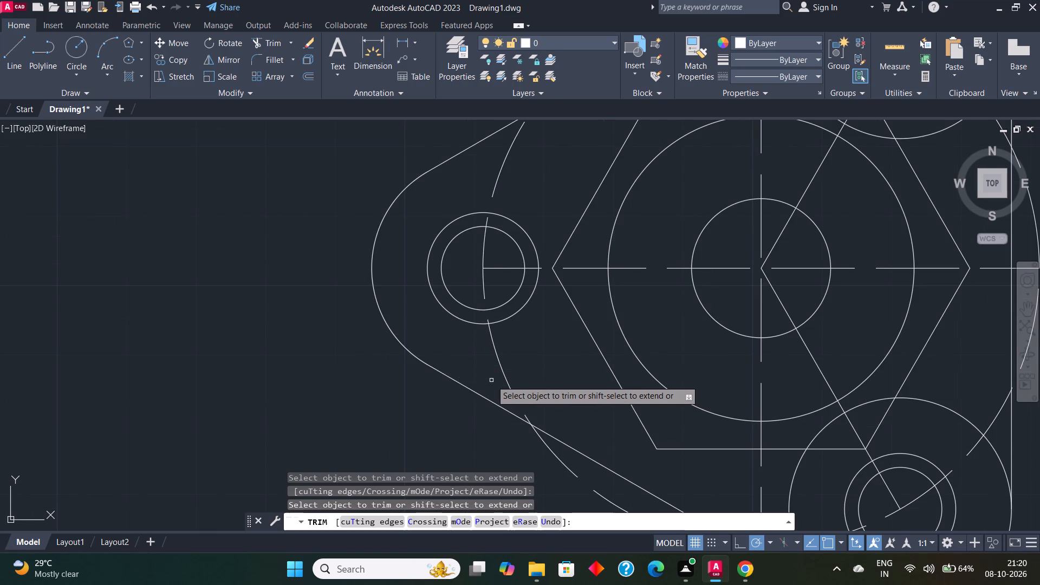
Trim away the inner part of the upper-right radius 16 circle between its two tangent lines.
{"action": "scroll", "coordinate": [491, 380], "scroll_direction": "down", "scroll_amount": 3}
{"action": "scroll", "coordinate": [596, 311], "scroll_direction": "up", "scroll_amount": 2}
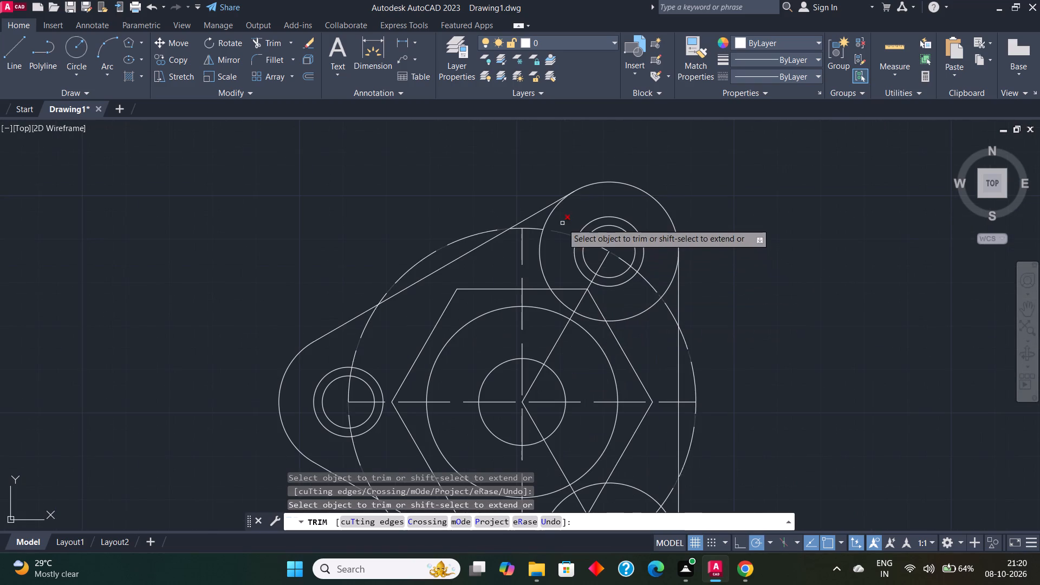
{"action": "left_click", "coordinate": [555, 211]}
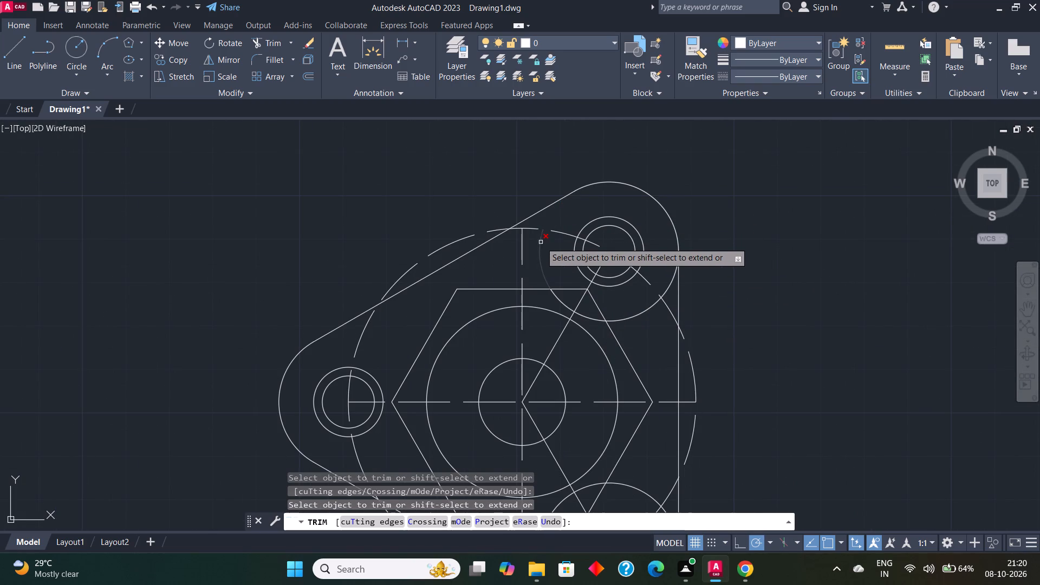
{"action": "left_click", "coordinate": [541, 242]}
{"action": "left_click", "coordinate": [556, 297]}
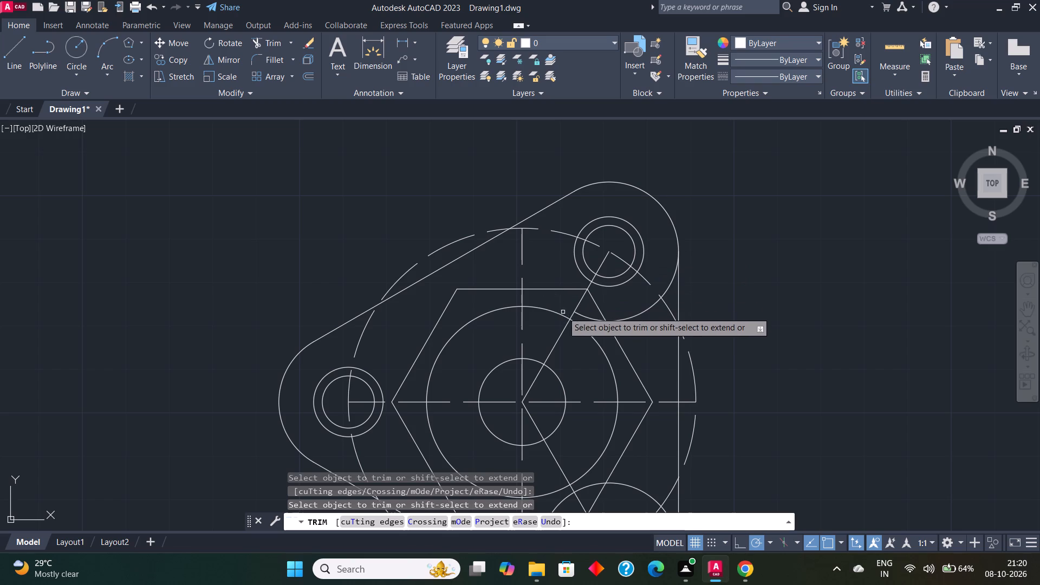
{"action": "left_click", "coordinate": [586, 315]}
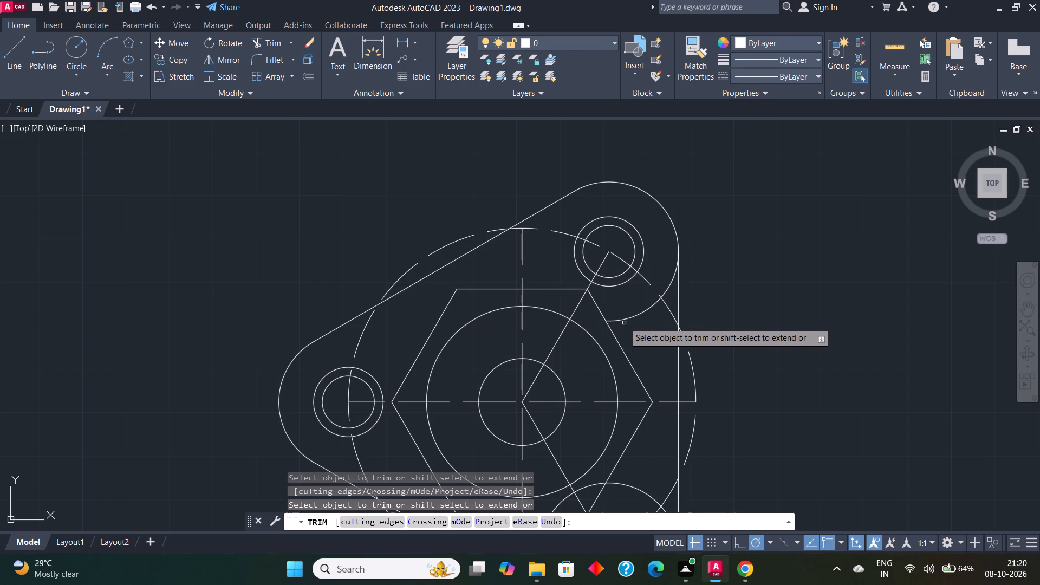
{"action": "left_click", "coordinate": [625, 320]}
{"action": "left_click", "coordinate": [664, 290]}
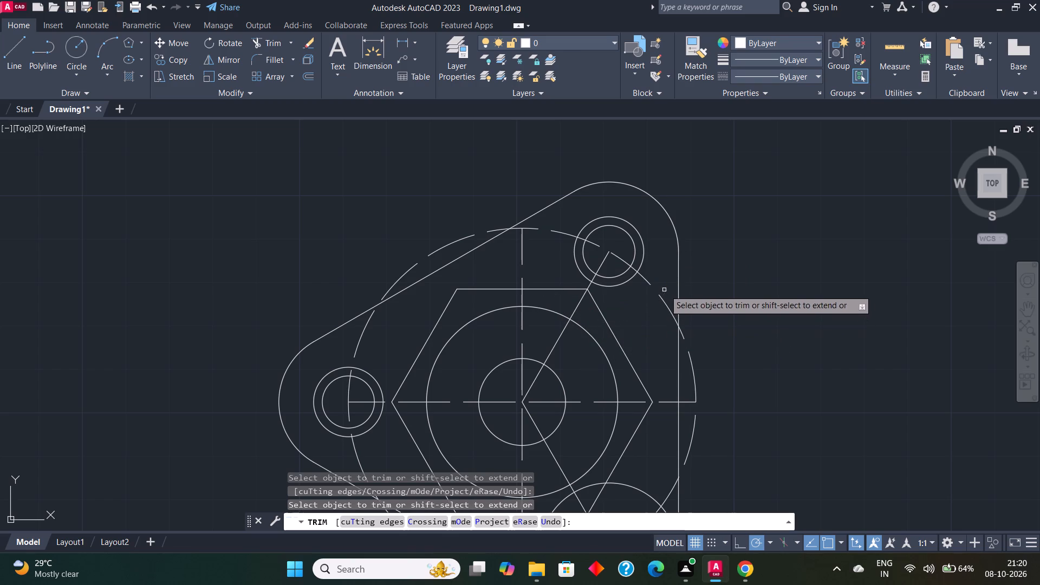
Trim away the inner part of the lower-right radius 16 circle between its two tangent lines.
{"action": "scroll", "coordinate": [698, 296], "scroll_direction": "down", "scroll_amount": 3}
{"action": "scroll", "coordinate": [713, 324], "scroll_direction": "up", "scroll_amount": 3}
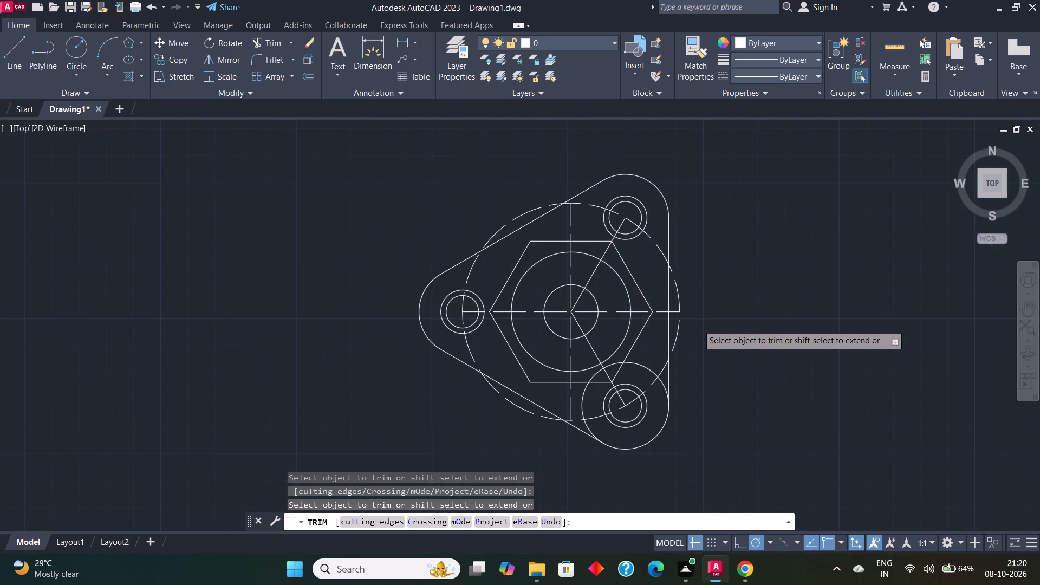
{"action": "scroll", "coordinate": [691, 347], "scroll_direction": "down", "scroll_amount": 1}
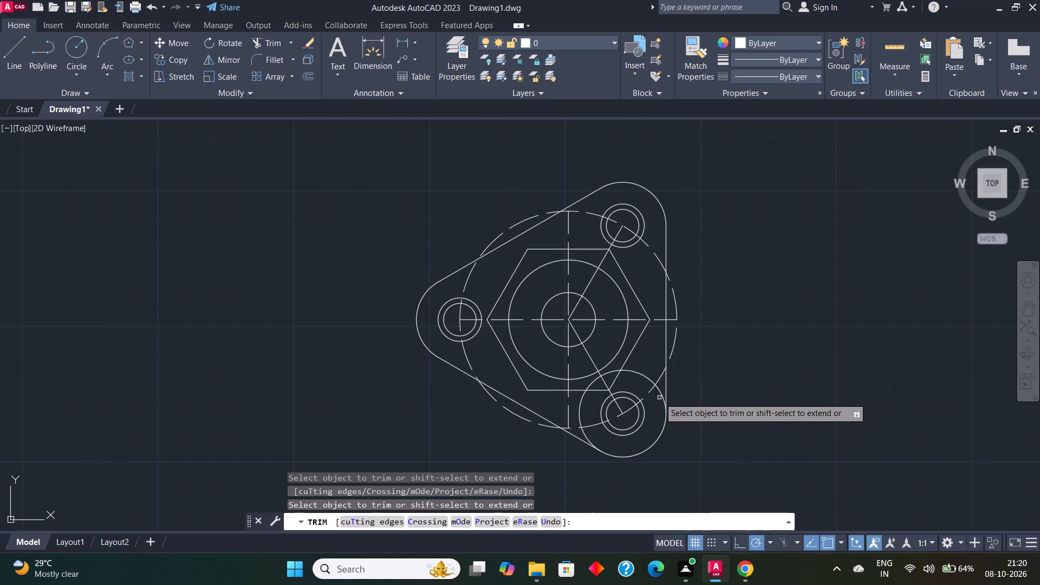
{"action": "left_click", "coordinate": [662, 393]}
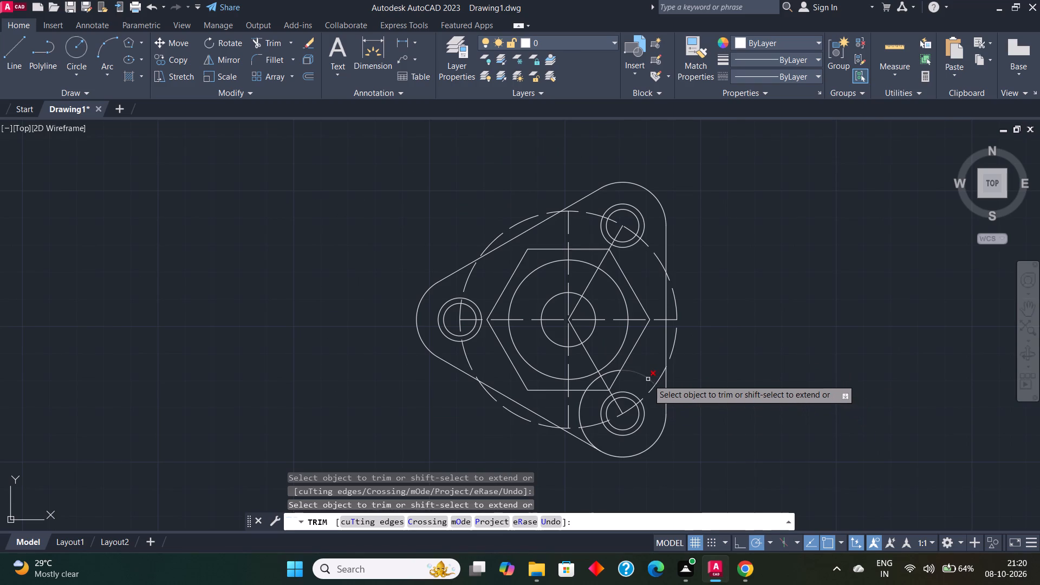
{"action": "left_click", "coordinate": [648, 379]}
{"action": "scroll", "coordinate": [612, 372], "scroll_direction": "up", "scroll_amount": 2}
{"action": "left_click", "coordinate": [612, 372]}
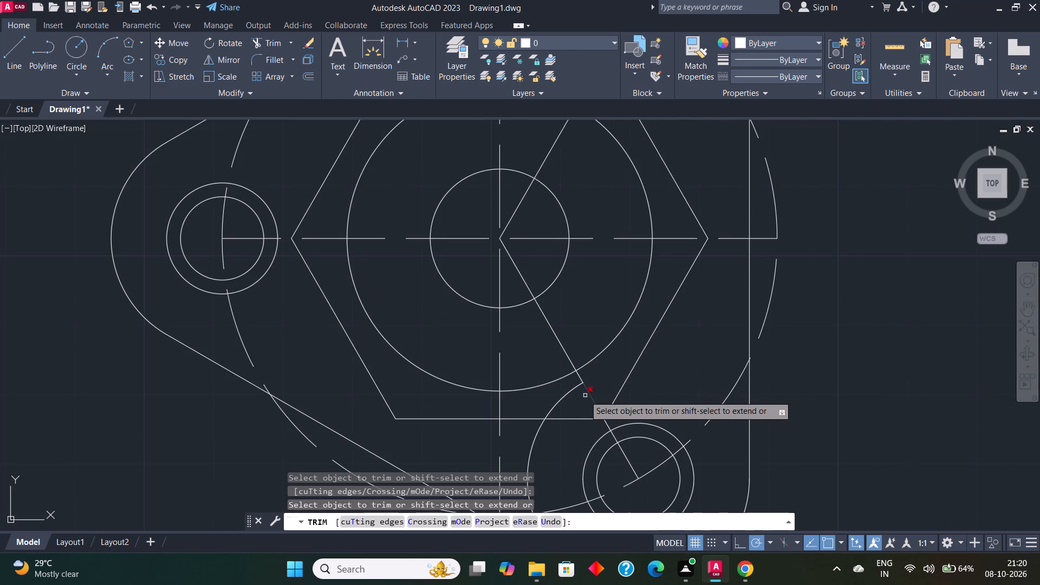
{"action": "left_click", "coordinate": [572, 391]}
{"action": "left_click", "coordinate": [541, 427]}
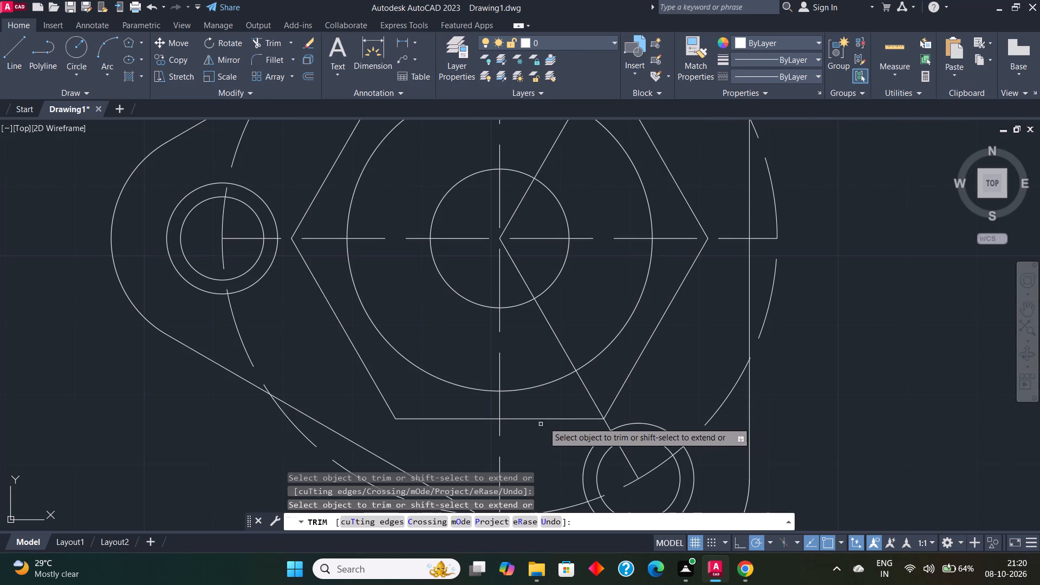
{"action": "scroll", "coordinate": [561, 397], "scroll_direction": "down", "scroll_amount": 3}
{"action": "scroll", "coordinate": [567, 430], "scroll_direction": "up", "scroll_amount": 2}
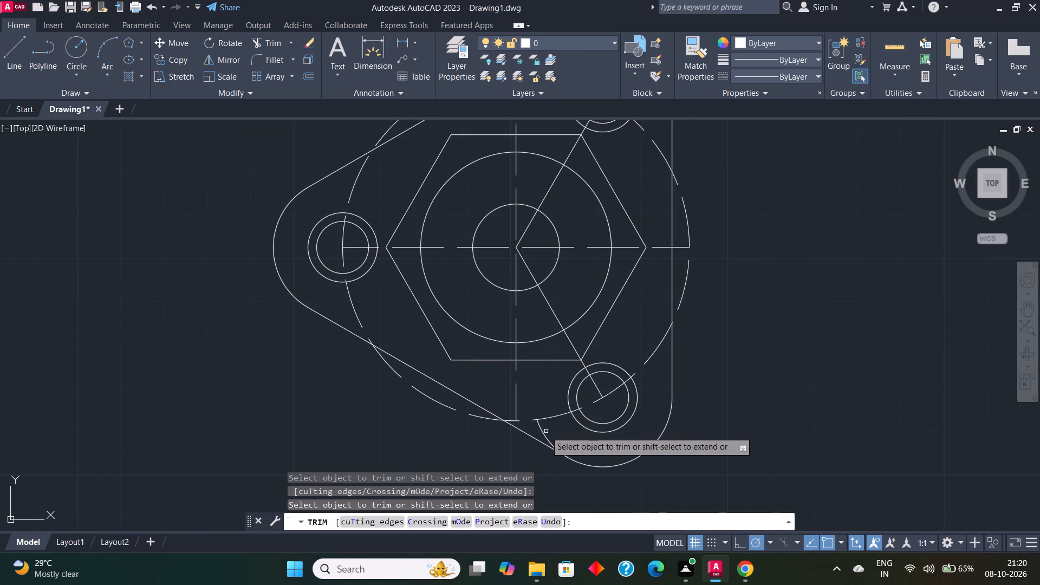
{"action": "left_click", "coordinate": [544, 431]}
{"action": "scroll", "coordinate": [573, 428], "scroll_direction": "down", "scroll_amount": 1}
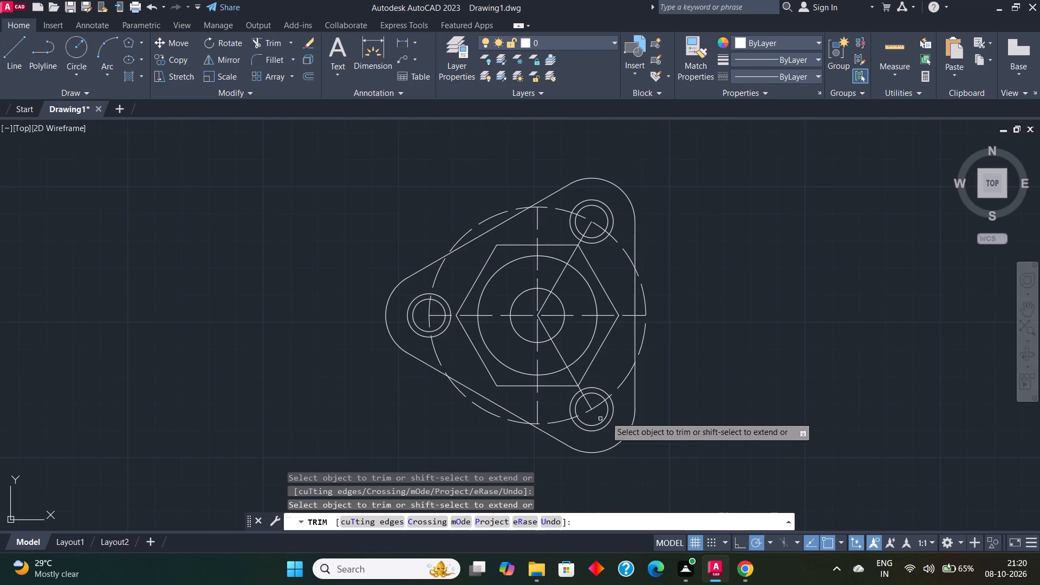
{"action": "scroll", "coordinate": [677, 361], "scroll_direction": "up", "scroll_amount": 1}
{"action": "scroll", "coordinate": [676, 361], "scroll_direction": "down", "scroll_amount": 1}
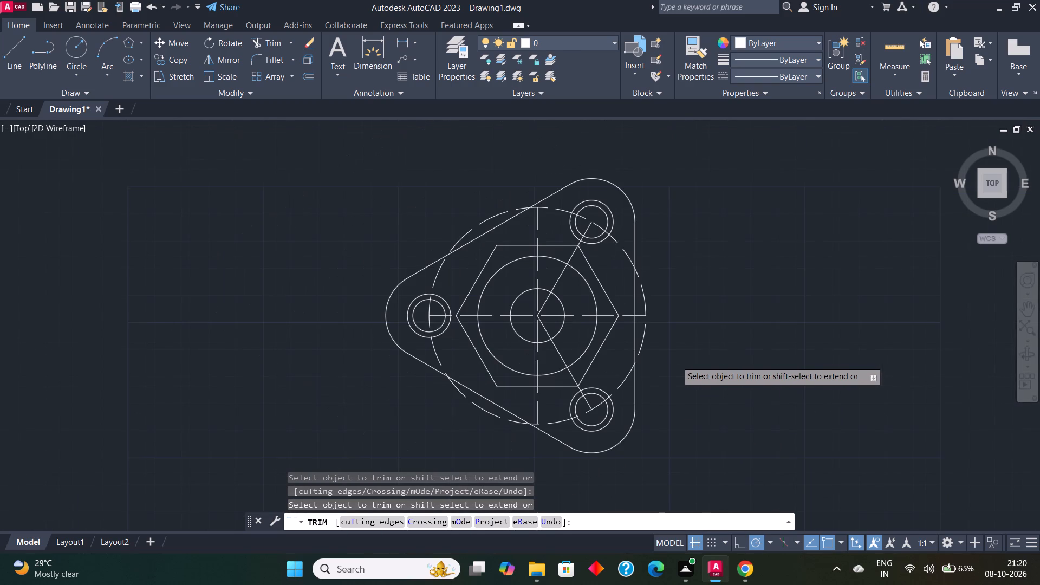
{"action": "scroll", "coordinate": [659, 362], "scroll_direction": "up", "scroll_amount": 1}
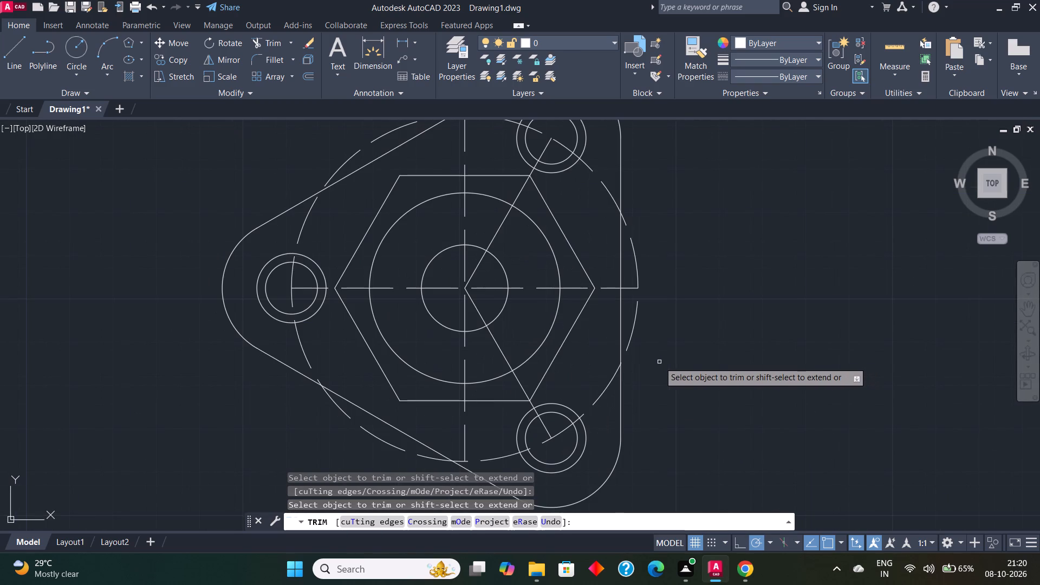
{"action": "key", "text": "Escape"}
Draw a horizontal line from the left lobe's centre outward to the leftmost point of its outer arc.
{"action": "scroll", "coordinate": [659, 362], "scroll_direction": "up", "scroll_amount": 1}
{"action": "scroll", "coordinate": [659, 362], "scroll_direction": "down", "scroll_amount": 2}
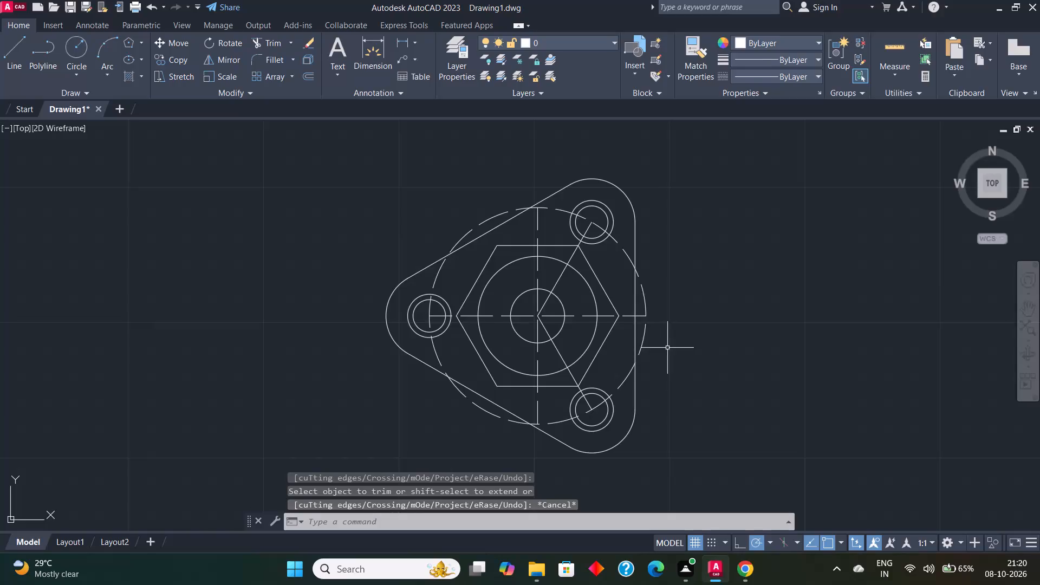
{"action": "scroll", "coordinate": [668, 345], "scroll_direction": "up", "scroll_amount": 1}
{"action": "scroll", "coordinate": [668, 345], "scroll_direction": "down", "scroll_amount": 1}
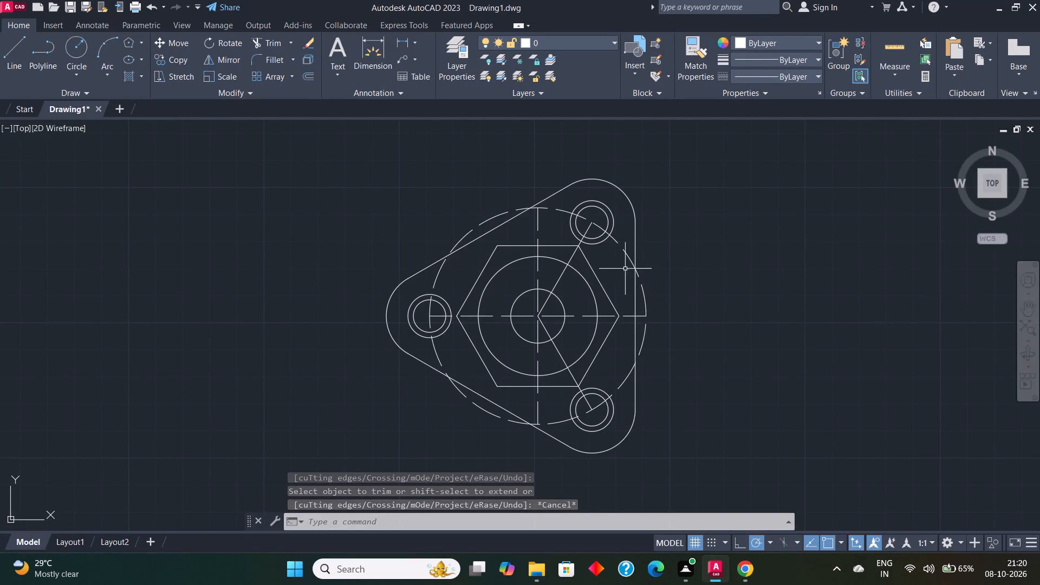
{"action": "left_click", "coordinate": [19, 53]}
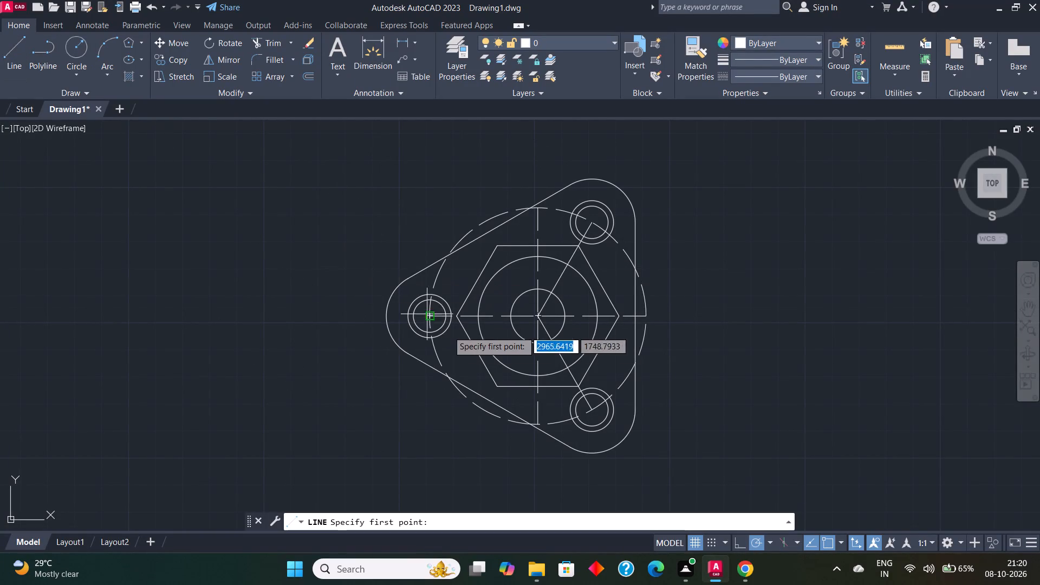
{"action": "left_click", "coordinate": [427, 319]}
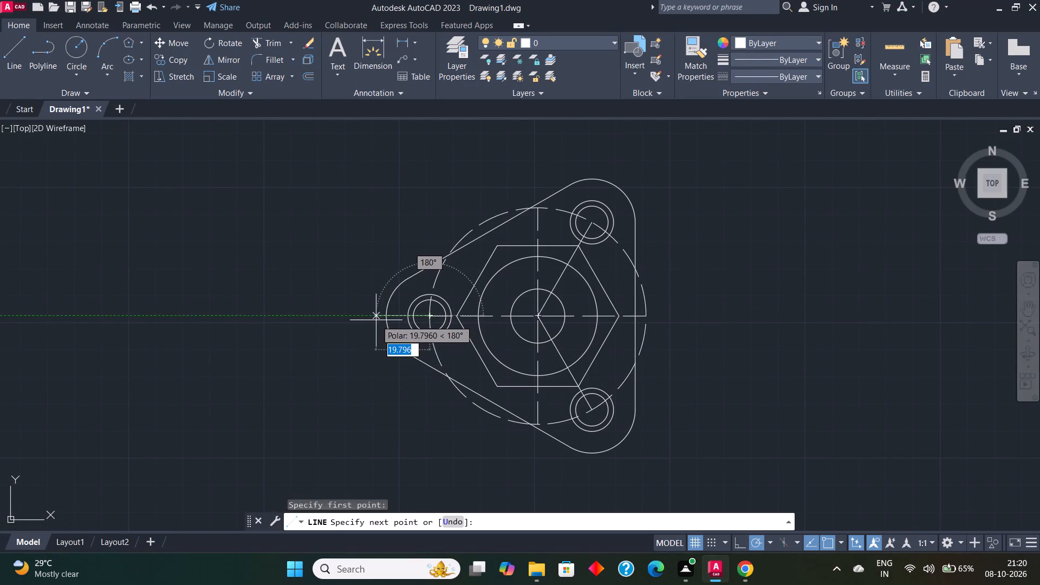
{"action": "left_click", "coordinate": [383, 318]}
{"action": "key", "text": "Escape"}
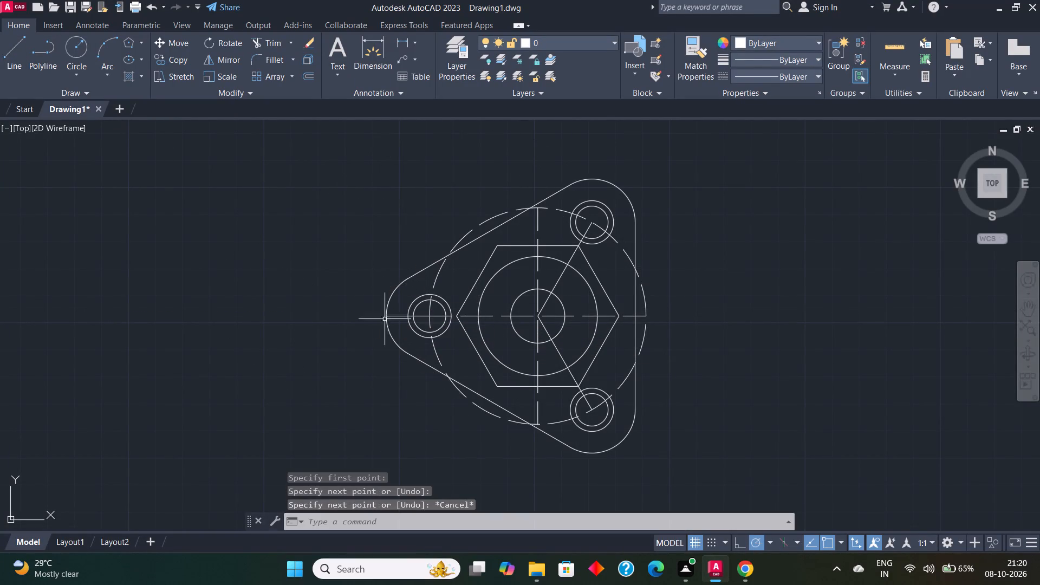
Move the short horizontal line in the left lobe to the dashed layer Layer1.
{"action": "left_click", "coordinate": [402, 314]}
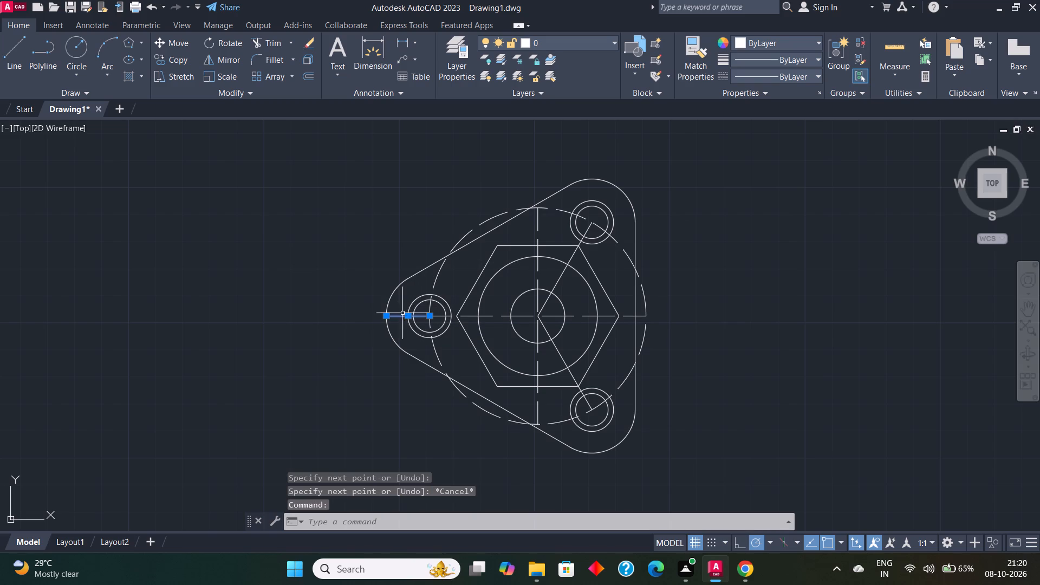
{"action": "left_click", "coordinate": [544, 40]}
{"action": "left_click", "coordinate": [536, 71]}
{"action": "key", "text": "Escape"}
Move the two diagonal lines from the hexagon's centre to the right-hand lobe centres onto the dashed layer Layer1.
{"action": "scroll", "coordinate": [509, 216], "scroll_direction": "up", "scroll_amount": 1}
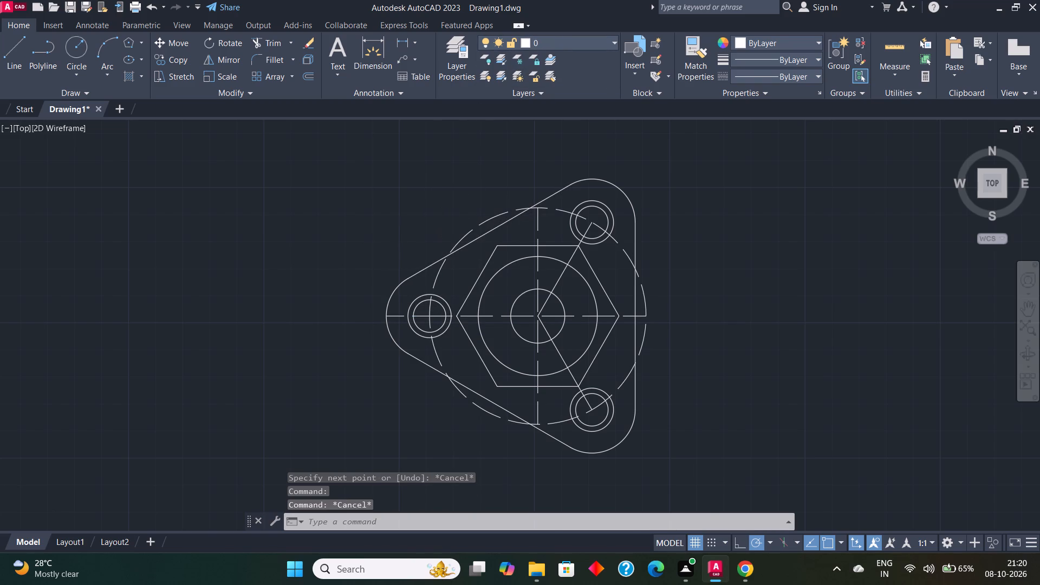
{"action": "scroll", "coordinate": [509, 216], "scroll_direction": "down", "scroll_amount": 2}
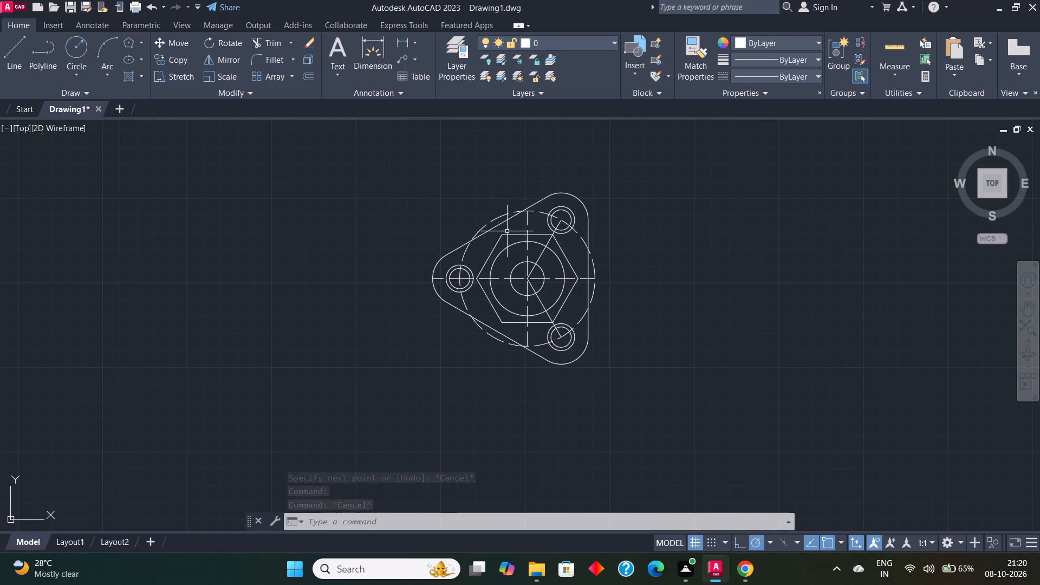
{"action": "scroll", "coordinate": [507, 231], "scroll_direction": "up", "scroll_amount": 1}
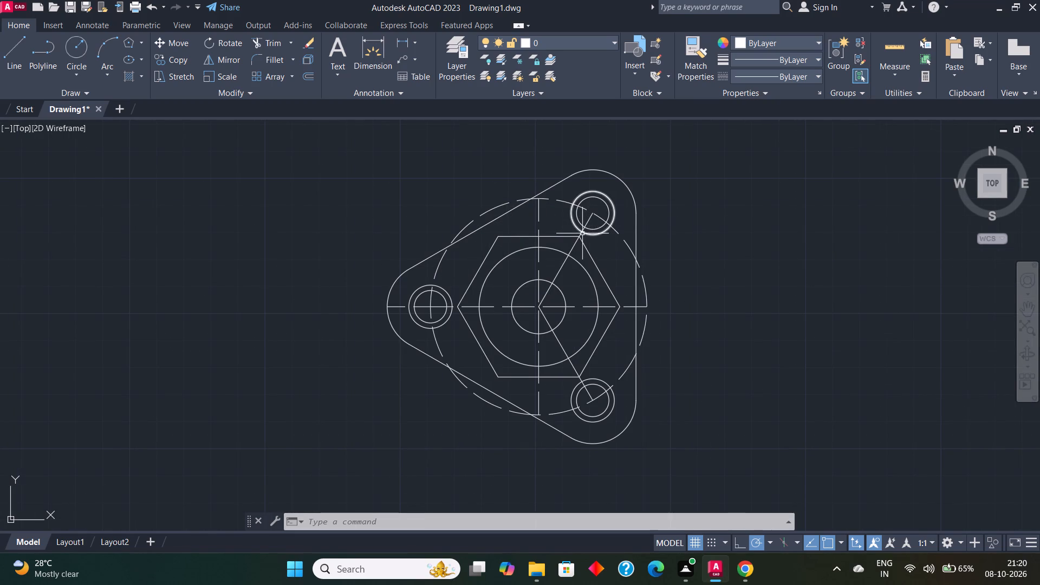
{"action": "left_click", "coordinate": [579, 236]}
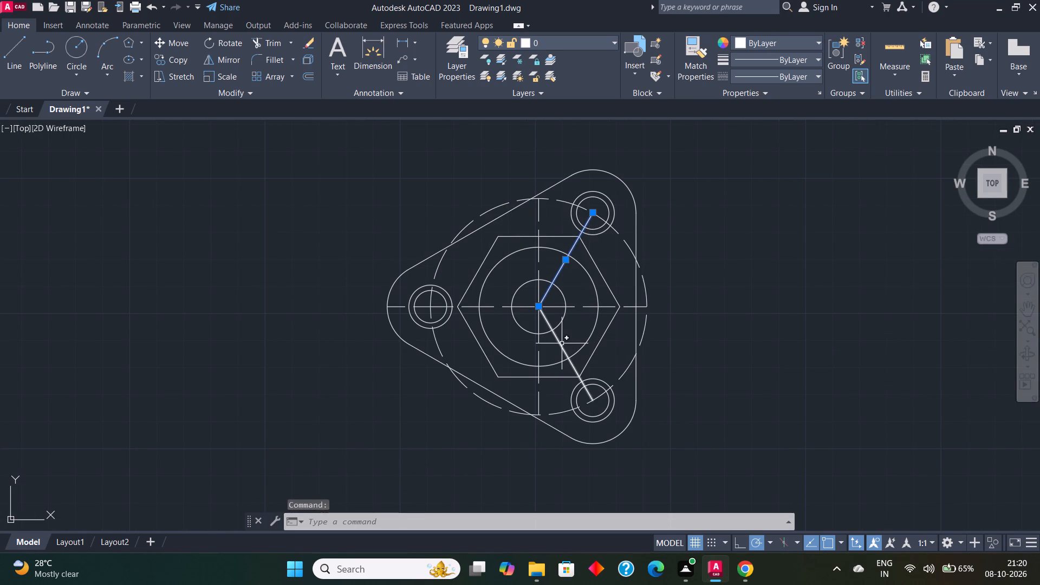
{"action": "left_click", "coordinate": [562, 343]}
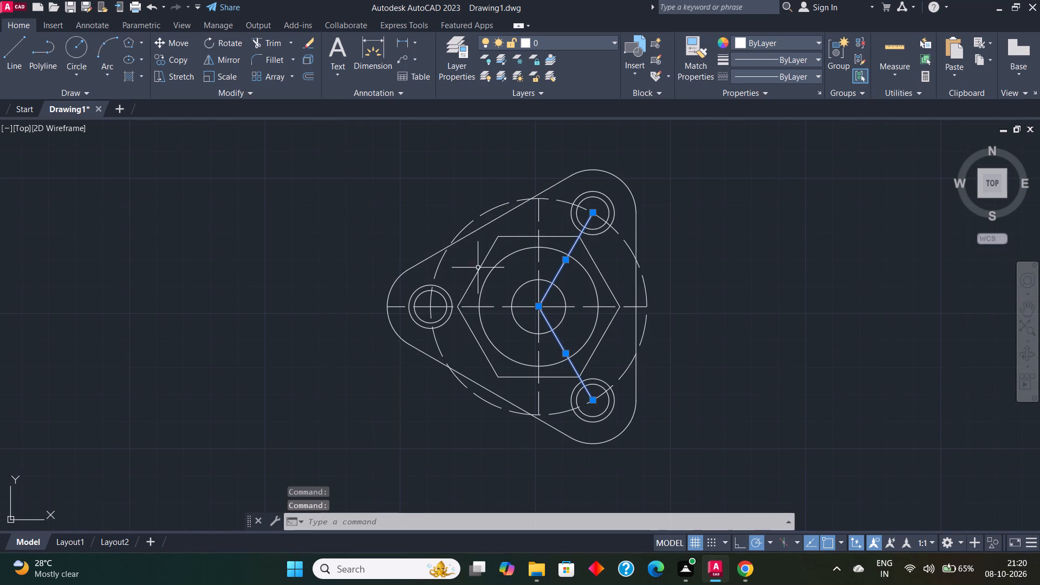
{"action": "scroll", "coordinate": [478, 268], "scroll_direction": "up", "scroll_amount": 1}
{"action": "scroll", "coordinate": [478, 268], "scroll_direction": "down", "scroll_amount": 1}
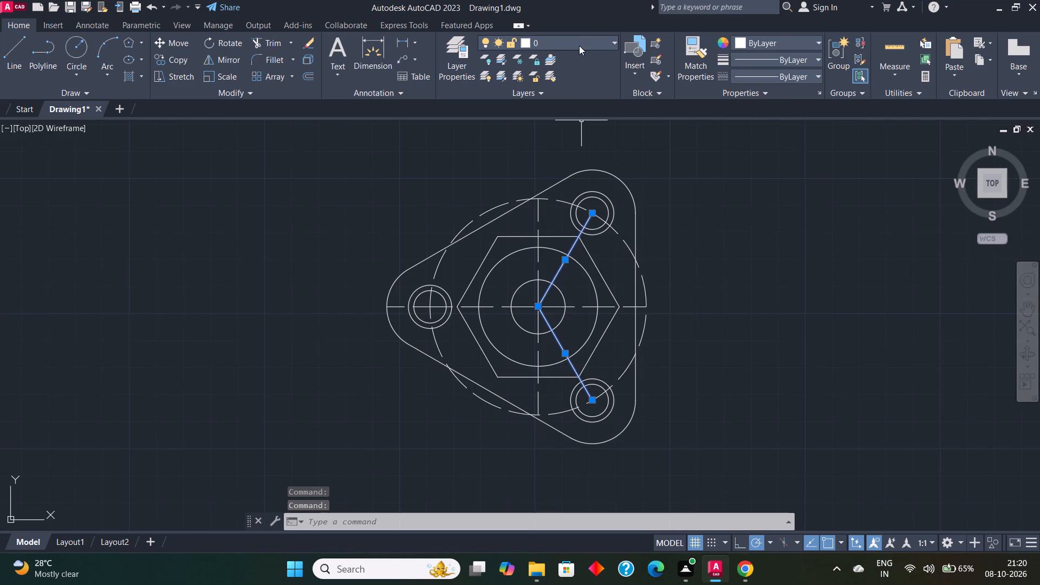
{"action": "left_click", "coordinate": [579, 45]}
{"action": "left_click", "coordinate": [574, 76]}
{"action": "key", "text": "Escape"}
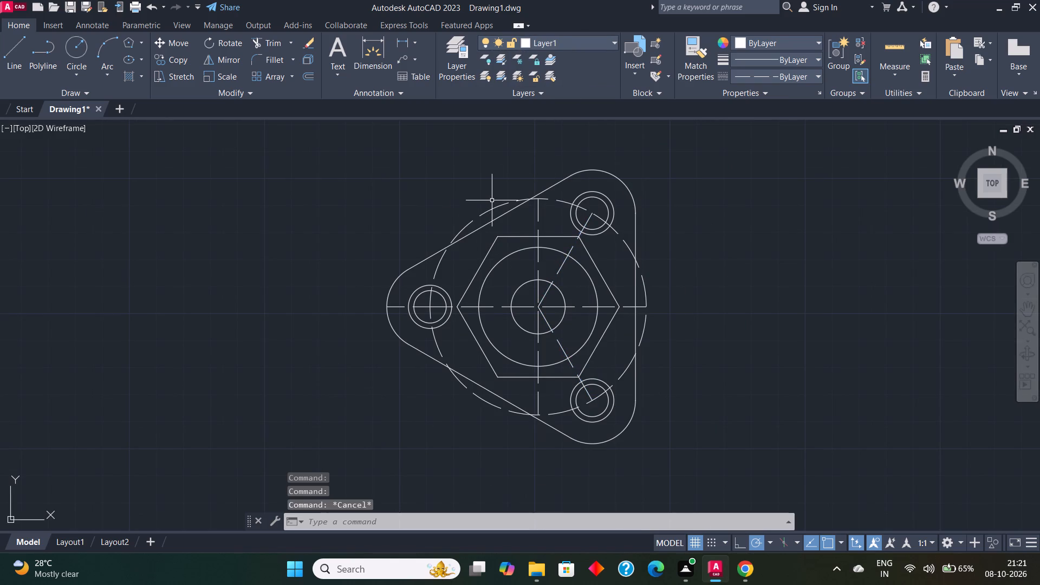
{"action": "scroll", "coordinate": [501, 205], "scroll_direction": "down", "scroll_amount": 1}
{"action": "scroll", "coordinate": [542, 186], "scroll_direction": "down", "scroll_amount": 1}
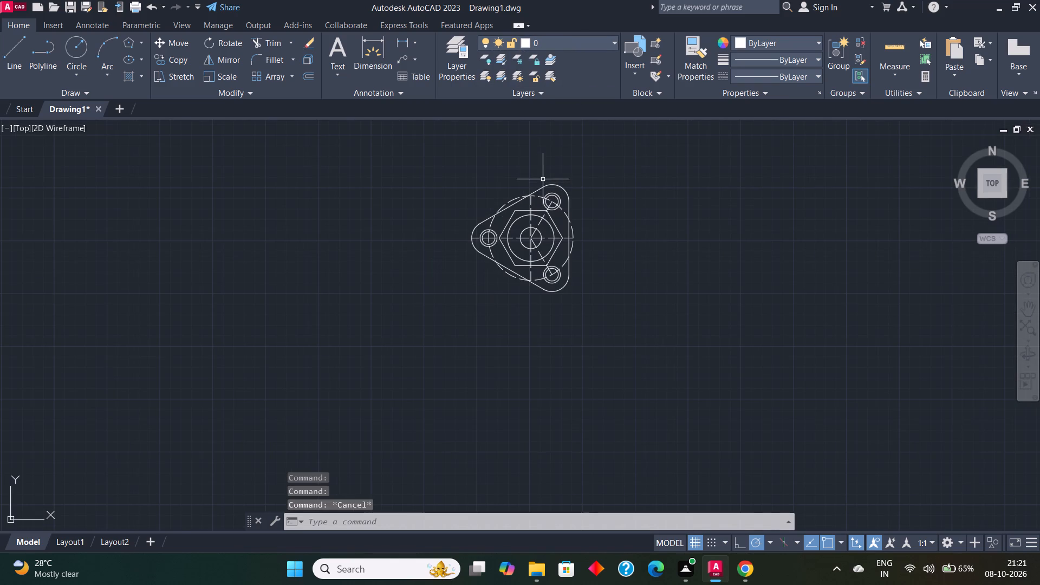
Add a radius dimension to the left lobe's outer arc, placed outside the outline to its upper left.
{"action": "scroll", "coordinate": [545, 157], "scroll_direction": "up", "scroll_amount": 1}
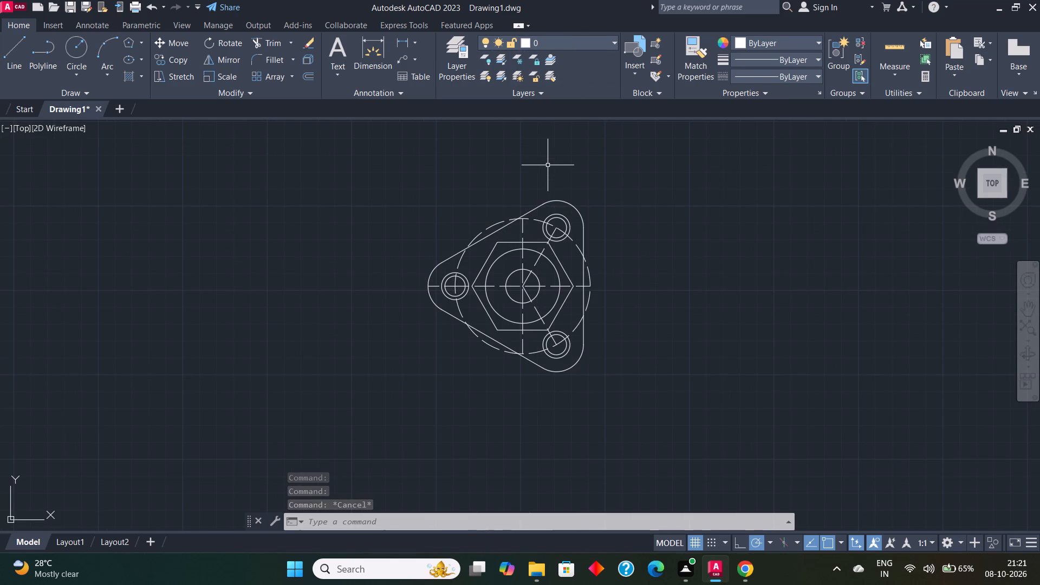
{"action": "left_click", "coordinate": [589, 38]}
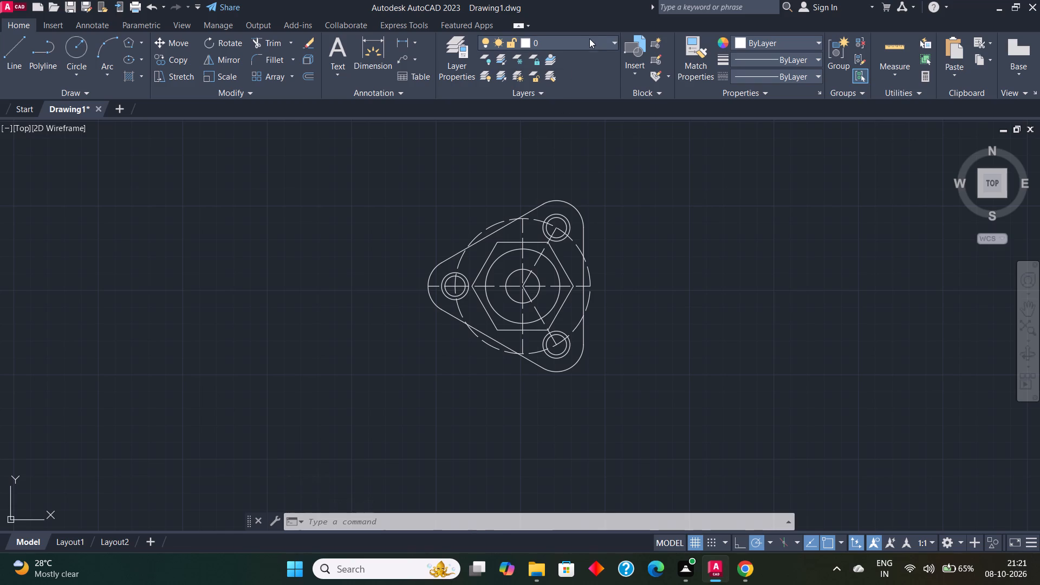
{"action": "left_click", "coordinate": [600, 41]}
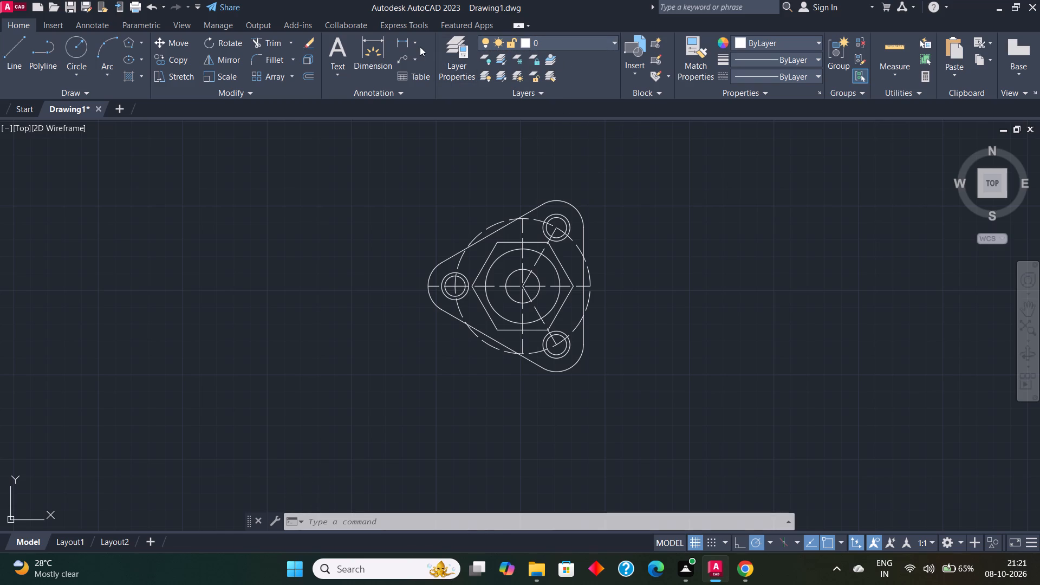
{"action": "left_click", "coordinate": [416, 42]}
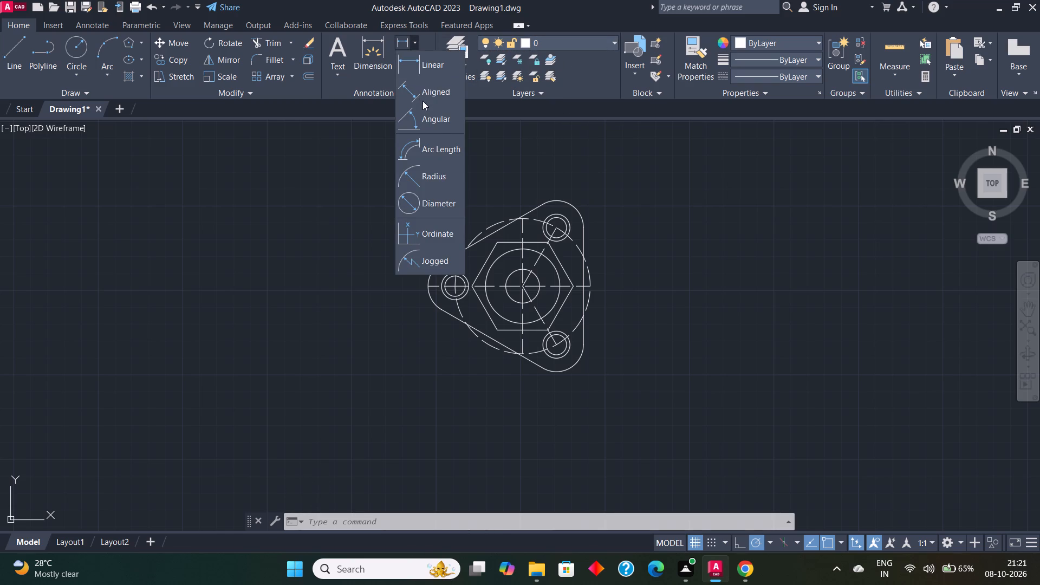
{"action": "left_click", "coordinate": [444, 174]}
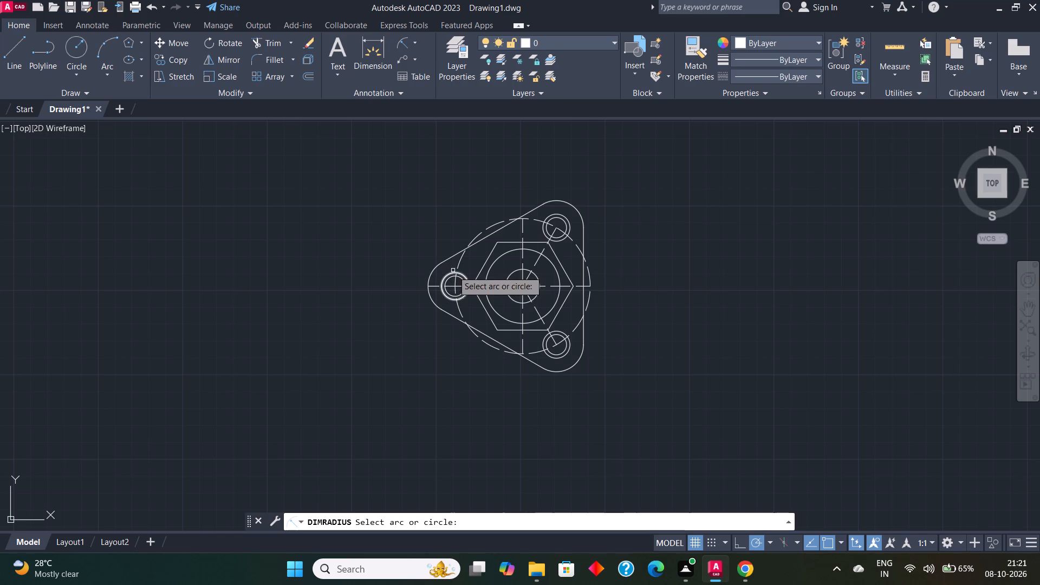
{"action": "left_click", "coordinate": [438, 267]}
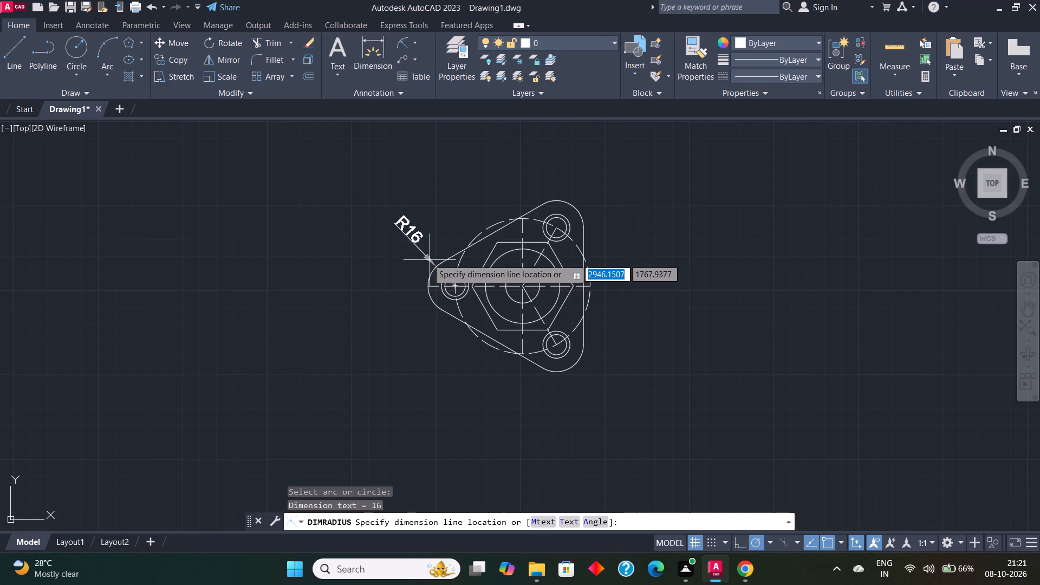
{"action": "left_click", "coordinate": [422, 259]}
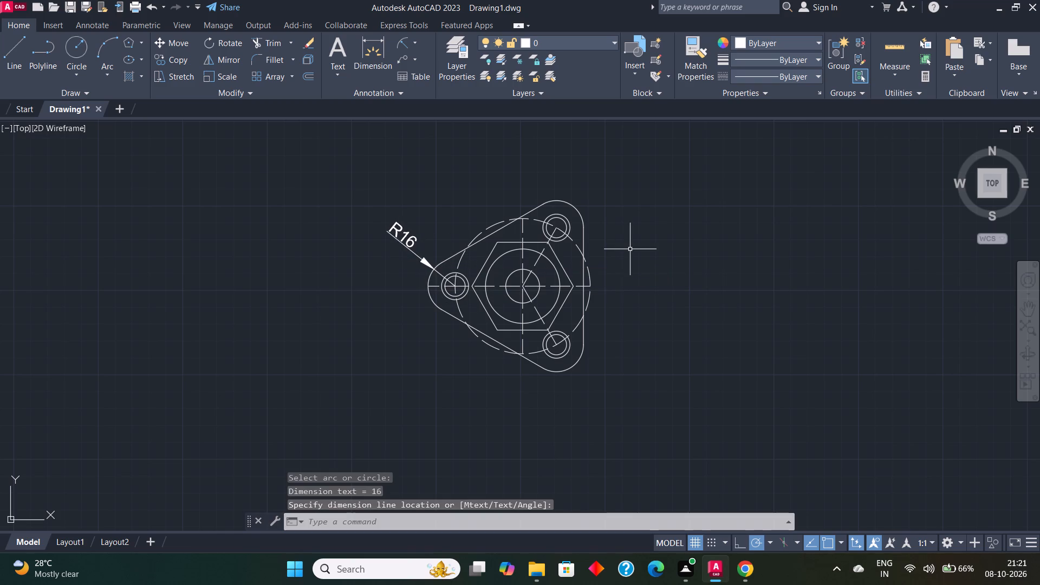
Add radius dimensions to the large dashed circle and the small central circle, with both labels outside the outline's right side.
{"action": "key", "text": "Return"}
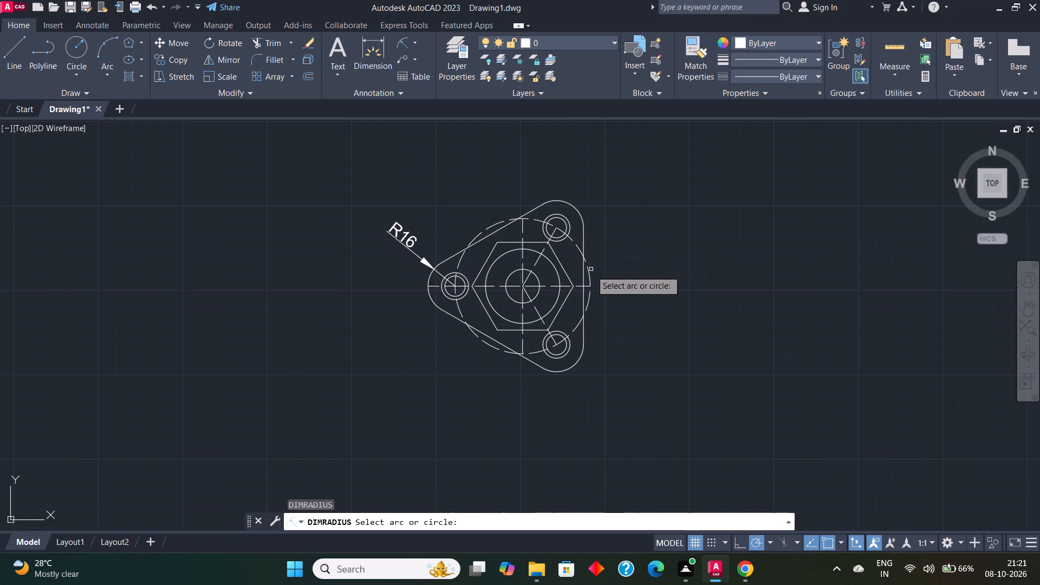
{"action": "left_click", "coordinate": [576, 248]}
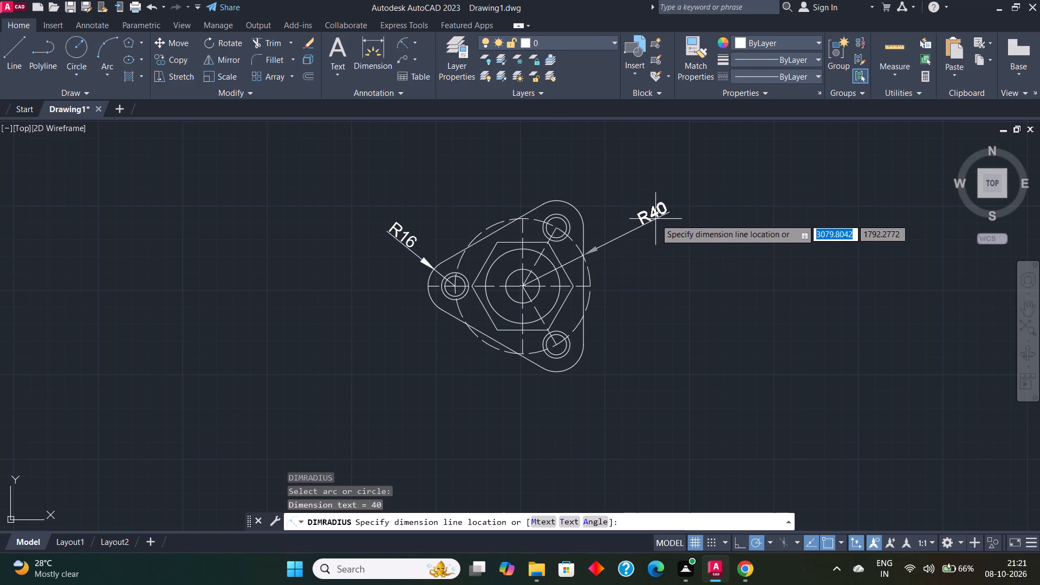
{"action": "left_click", "coordinate": [655, 219]}
{"action": "key", "text": "Return"}
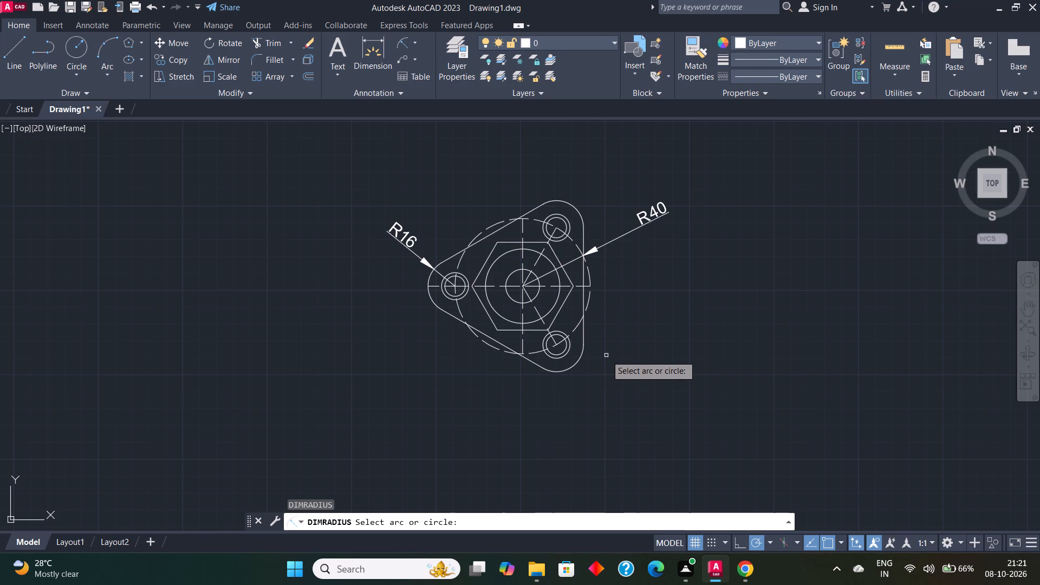
{"action": "left_click", "coordinate": [539, 292]}
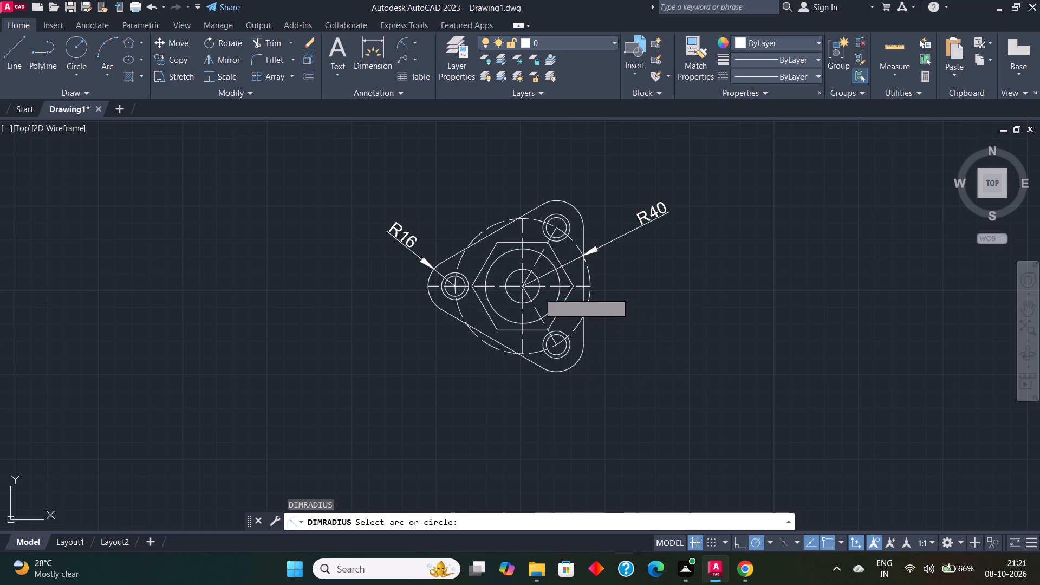
{"action": "left_click", "coordinate": [628, 309]}
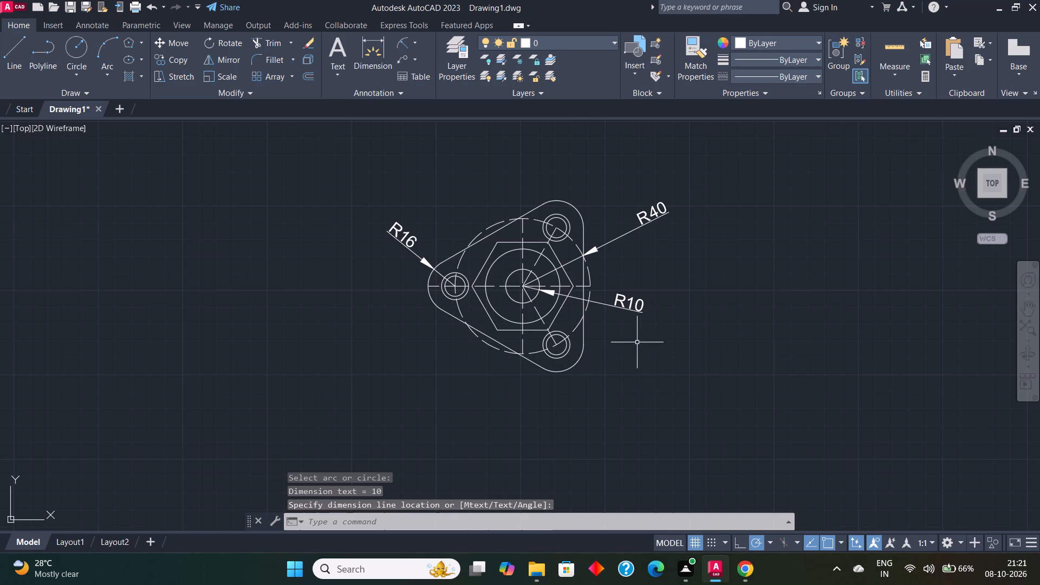
Add radius dimensions to the outer and inner concentric circles of the lower-right lobe, placed to the right of the part.
{"action": "key", "text": "Return"}
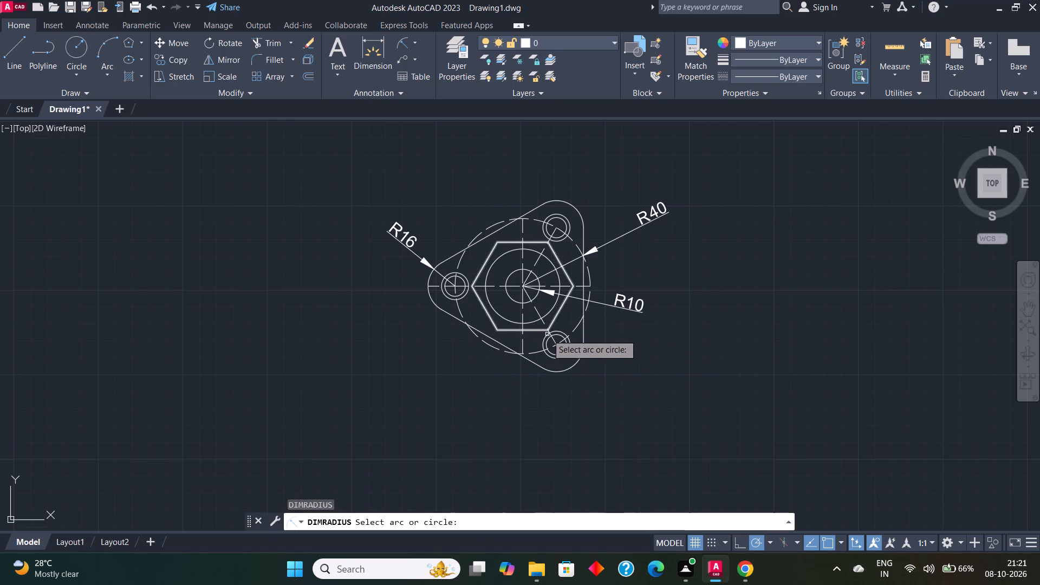
{"action": "left_click", "coordinate": [571, 341]}
{"action": "left_click", "coordinate": [628, 347]}
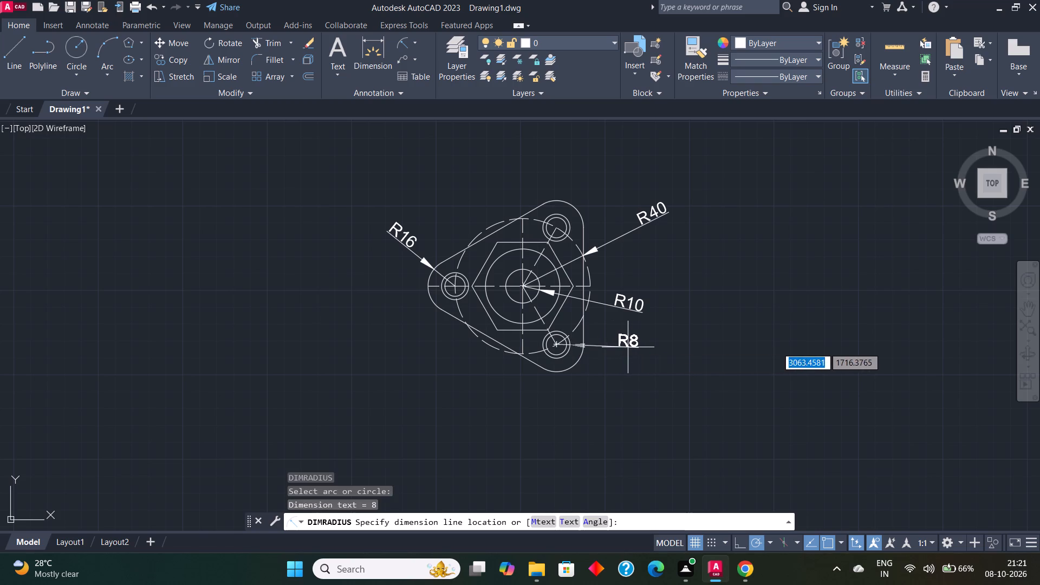
{"action": "key", "text": "Return"}
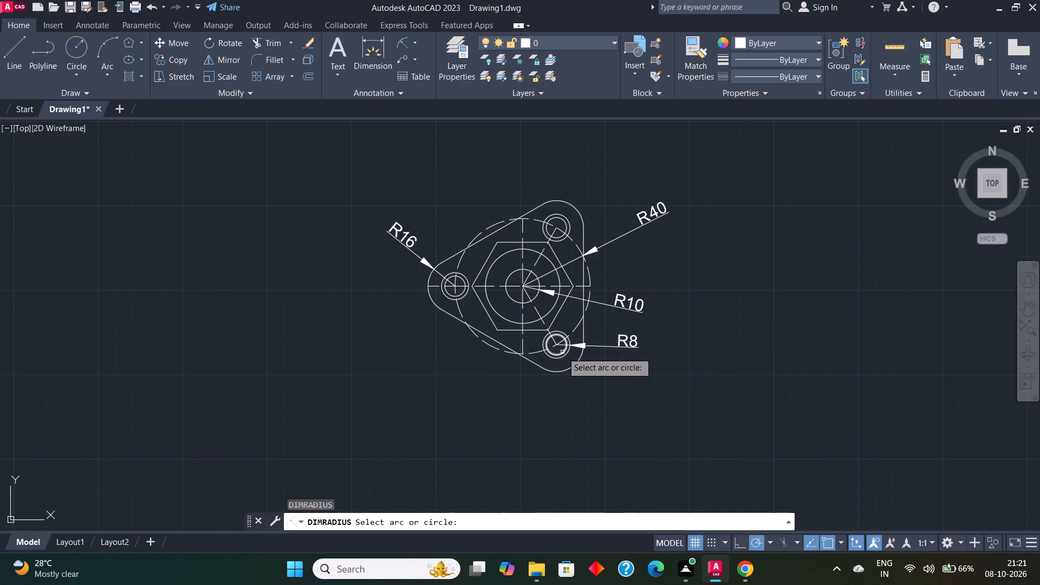
{"action": "left_click", "coordinate": [562, 352]}
{"action": "left_click", "coordinate": [634, 372]}
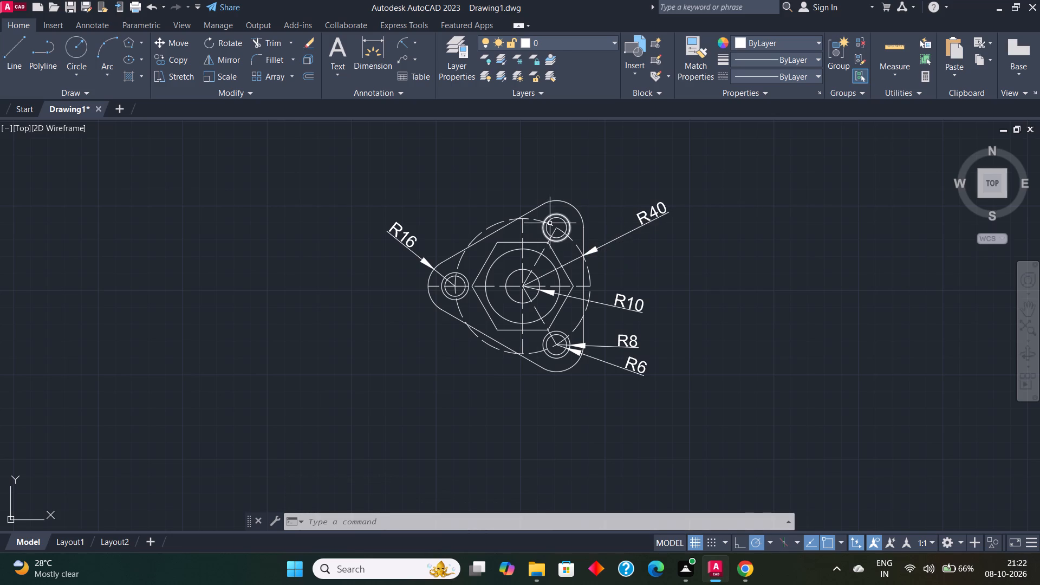
Add a vertical linear dimension across the circle inside the hexagon, from its top to its bottom, placed right of the part.
{"action": "left_click", "coordinate": [415, 44]}
{"action": "left_click", "coordinate": [425, 60]}
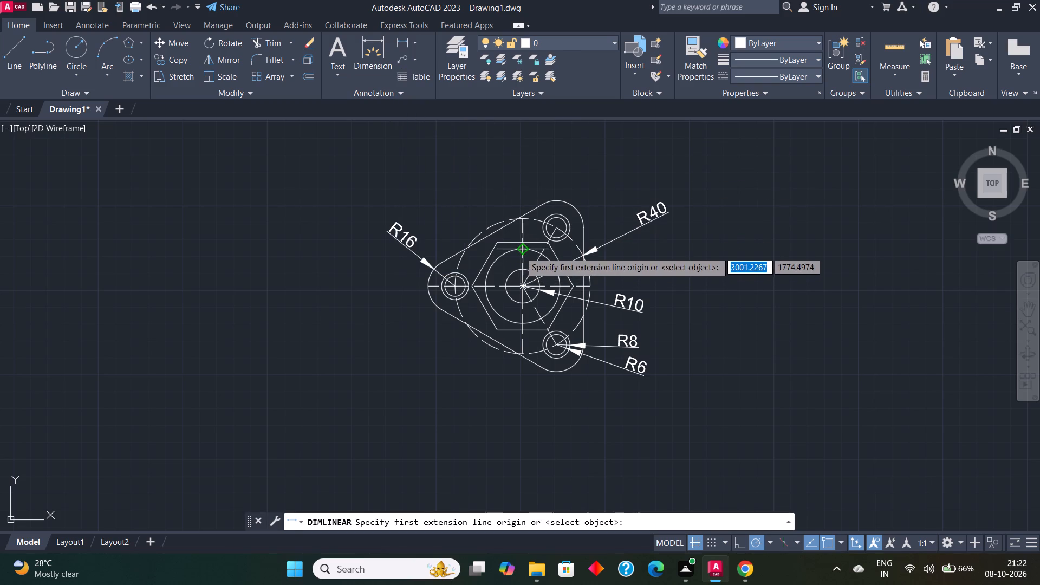
{"action": "left_click", "coordinate": [521, 251]}
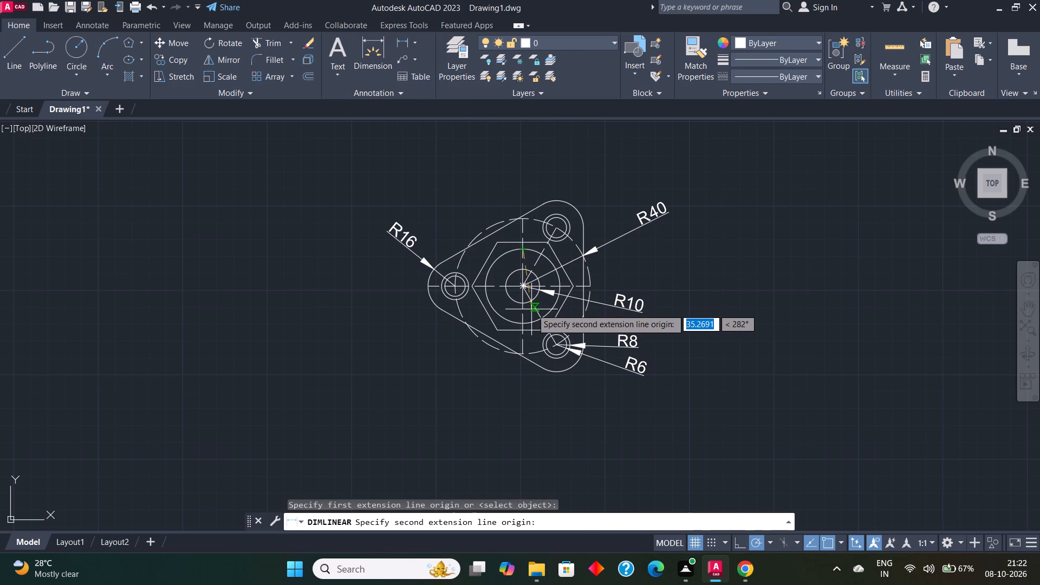
{"action": "left_click", "coordinate": [518, 319]}
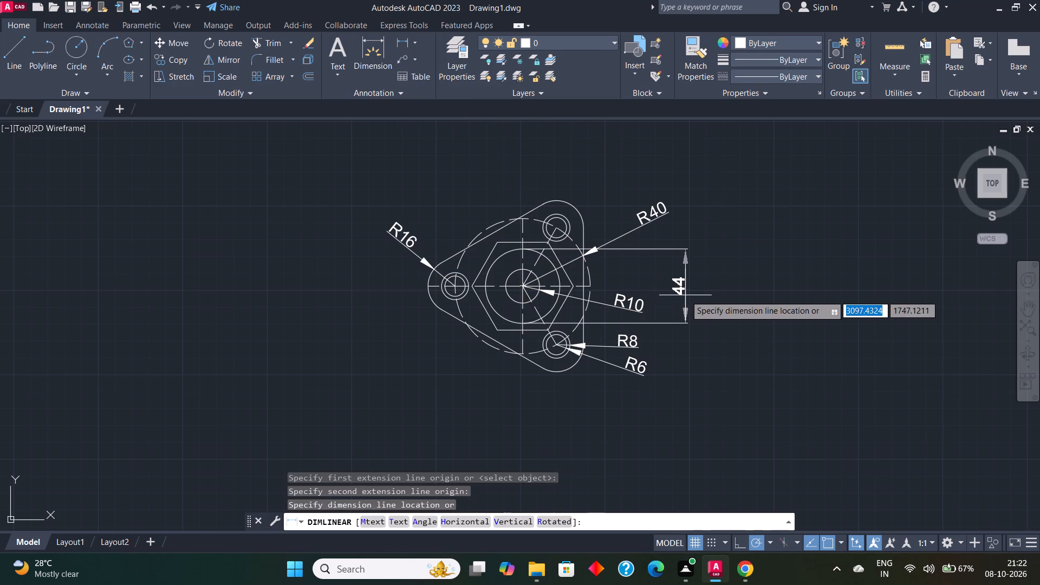
{"action": "left_click", "coordinate": [685, 295]}
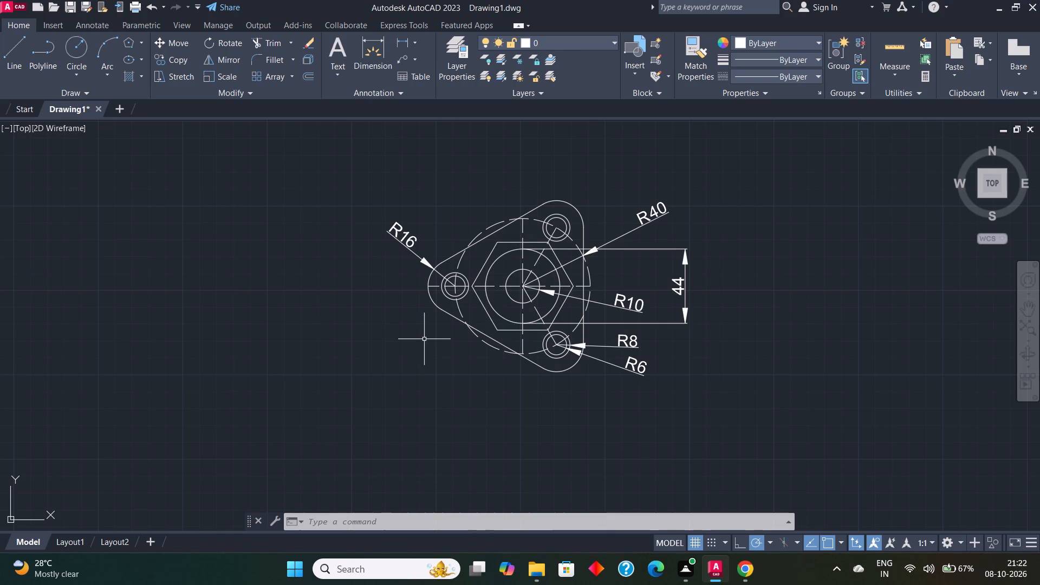
Add a vertical linear dimension between the hexagon's upper-left and lower-left corners, placed left of the part.
{"action": "key", "text": "Return"}
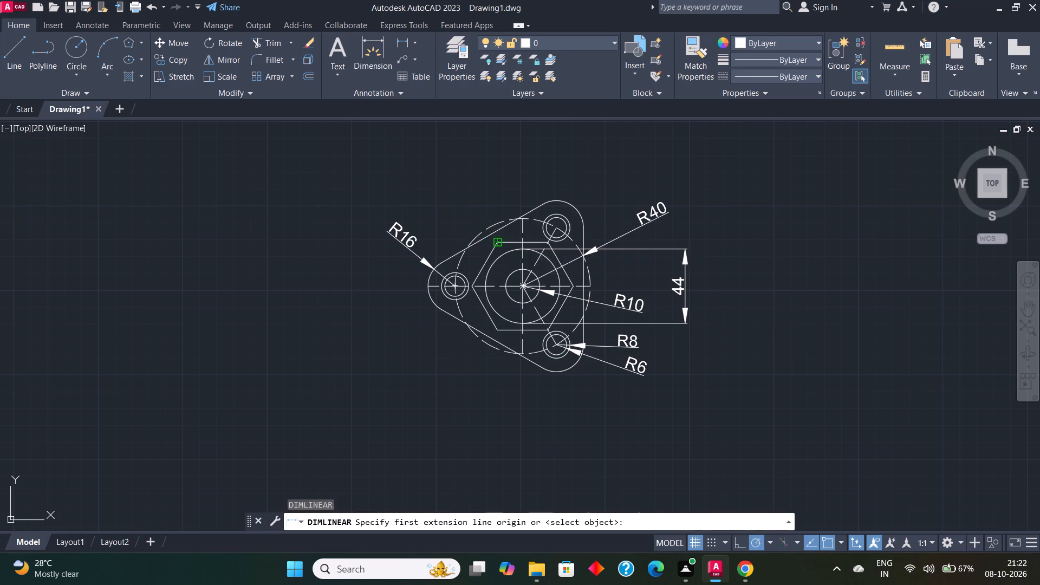
{"action": "left_click", "coordinate": [492, 244]}
{"action": "left_click", "coordinate": [497, 328]}
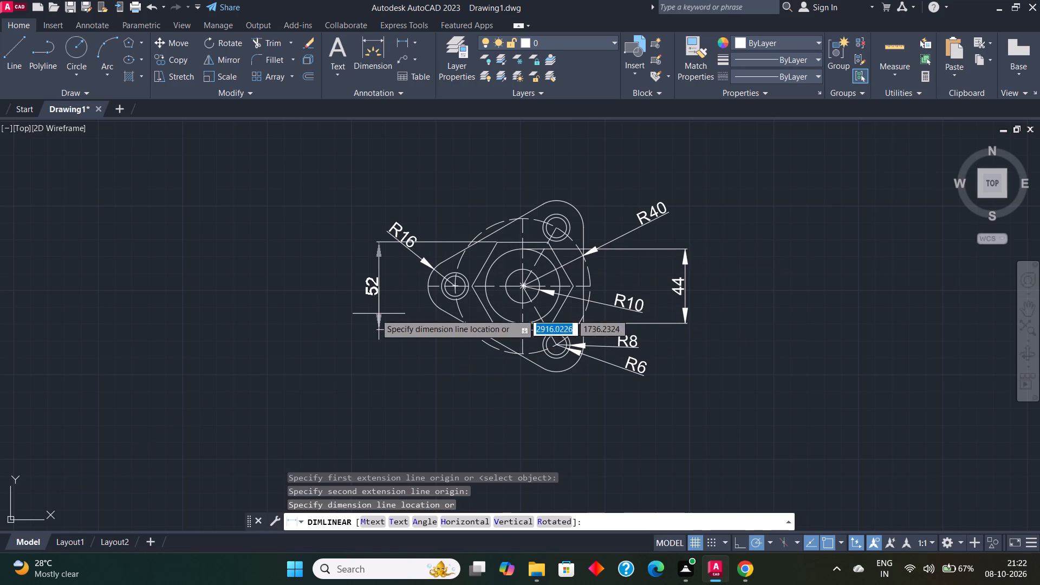
{"action": "left_click", "coordinate": [344, 313]}
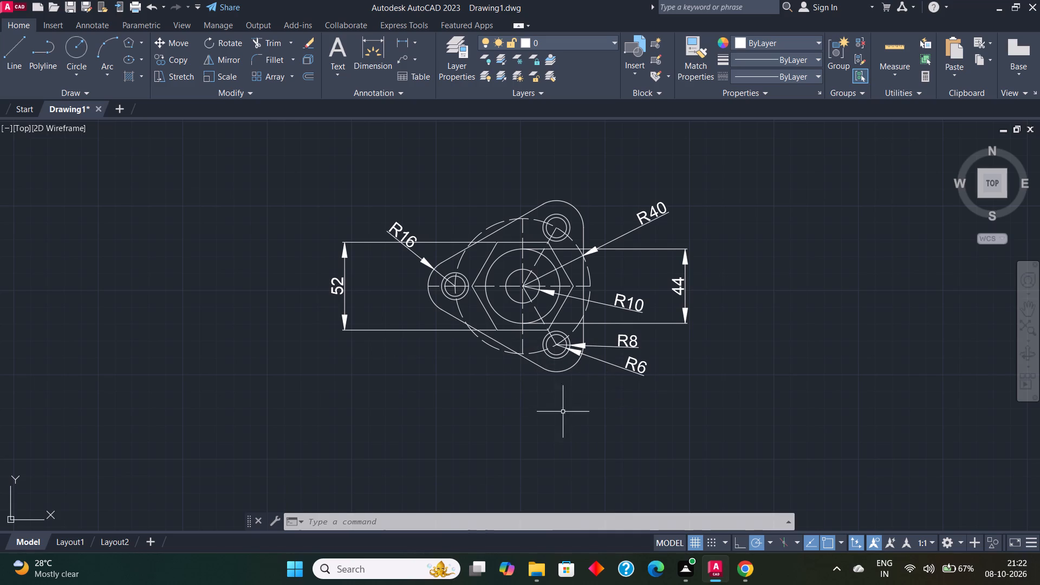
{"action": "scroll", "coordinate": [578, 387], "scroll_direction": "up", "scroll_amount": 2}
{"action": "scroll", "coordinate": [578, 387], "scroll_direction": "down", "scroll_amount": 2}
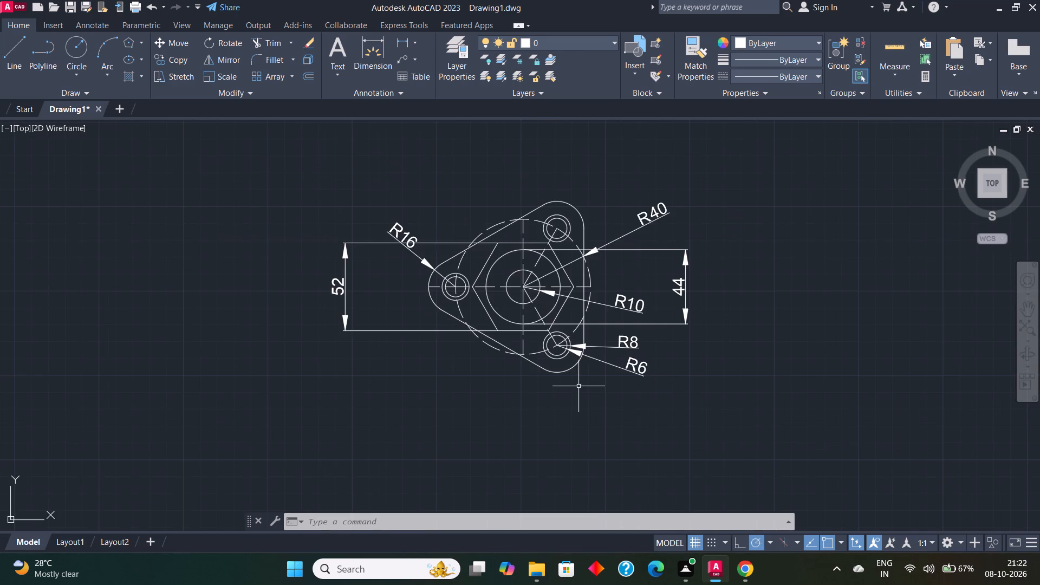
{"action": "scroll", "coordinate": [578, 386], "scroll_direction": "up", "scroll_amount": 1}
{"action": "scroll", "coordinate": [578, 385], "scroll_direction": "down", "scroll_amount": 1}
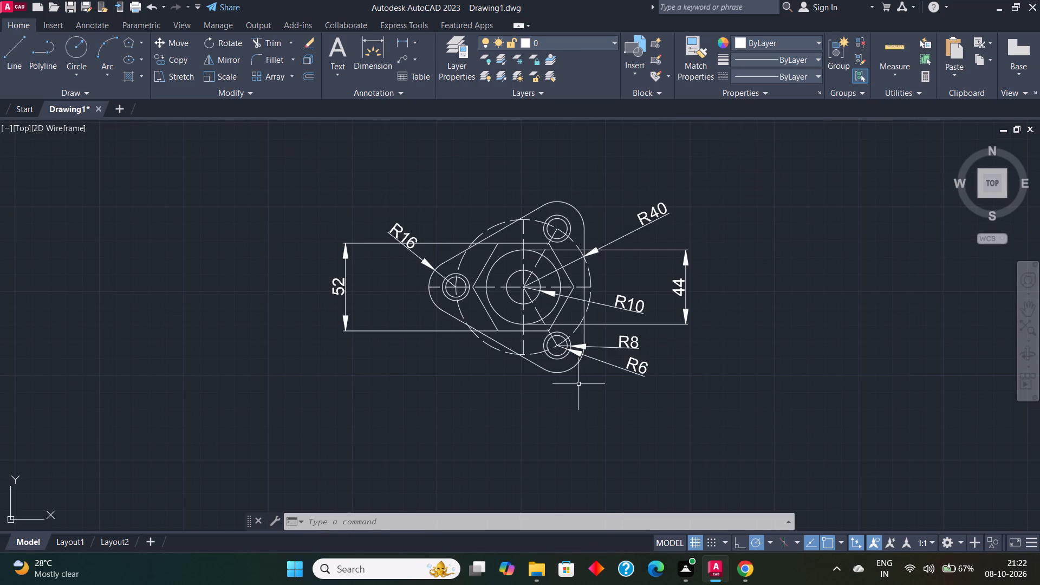
Turn off log file recording with the LOGFILEOFF command.
{"action": "left_click", "coordinate": [385, 517]}
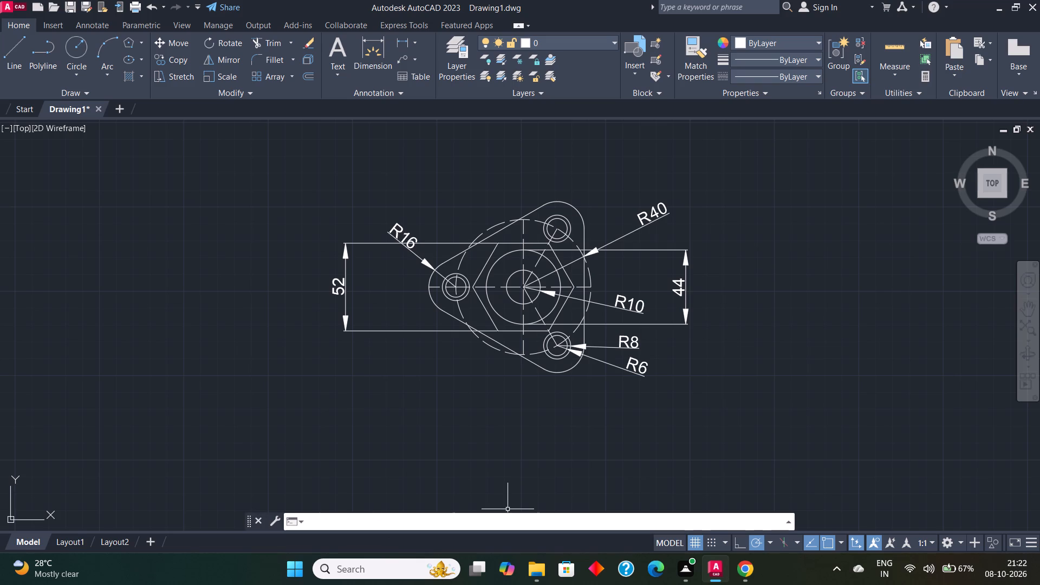
{"action": "type", "text": "log"}
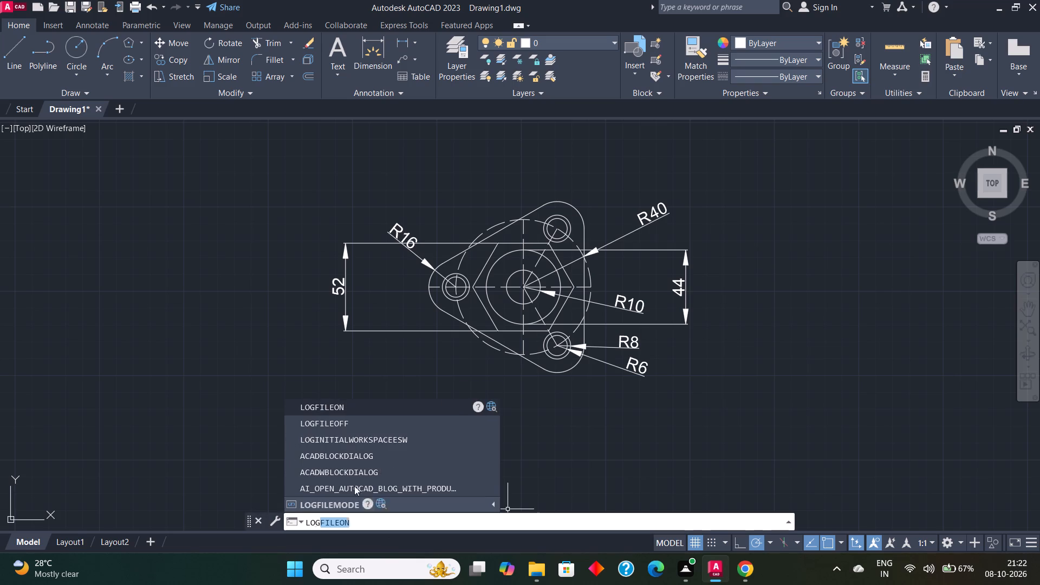
{"action": "left_click", "coordinate": [347, 425]}
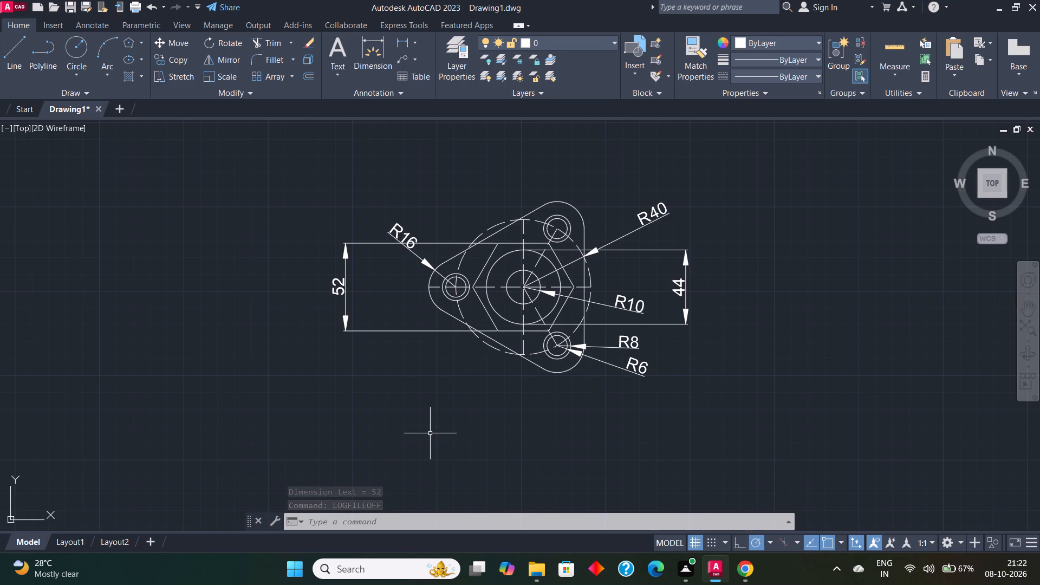
Save the drawing in the tryfuji folder on drive D: as "three-hole mounting flange bracket".
{"action": "key", "text": "ctrl+s"}
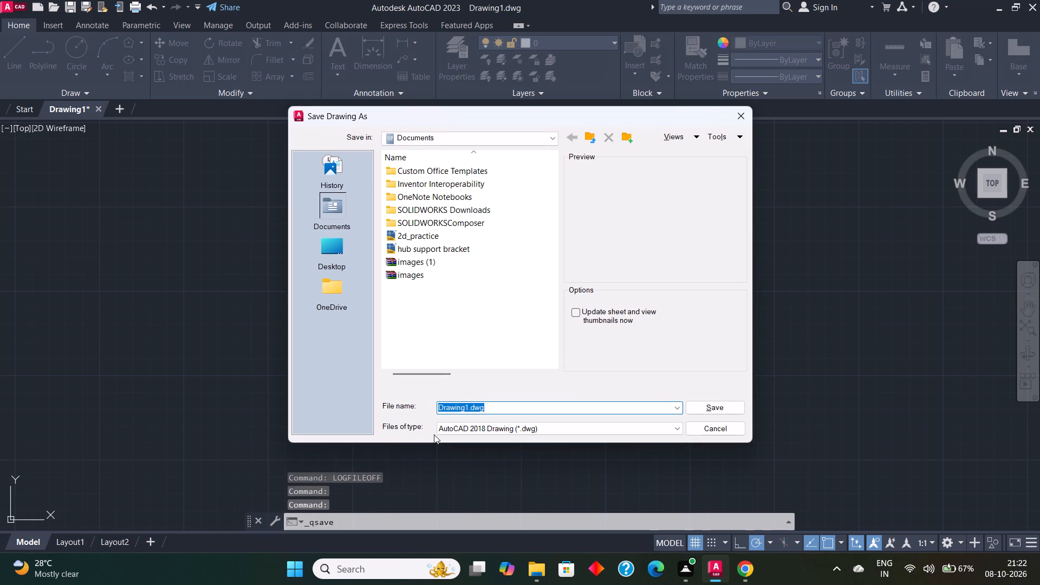
{"action": "left_click", "coordinate": [473, 141]}
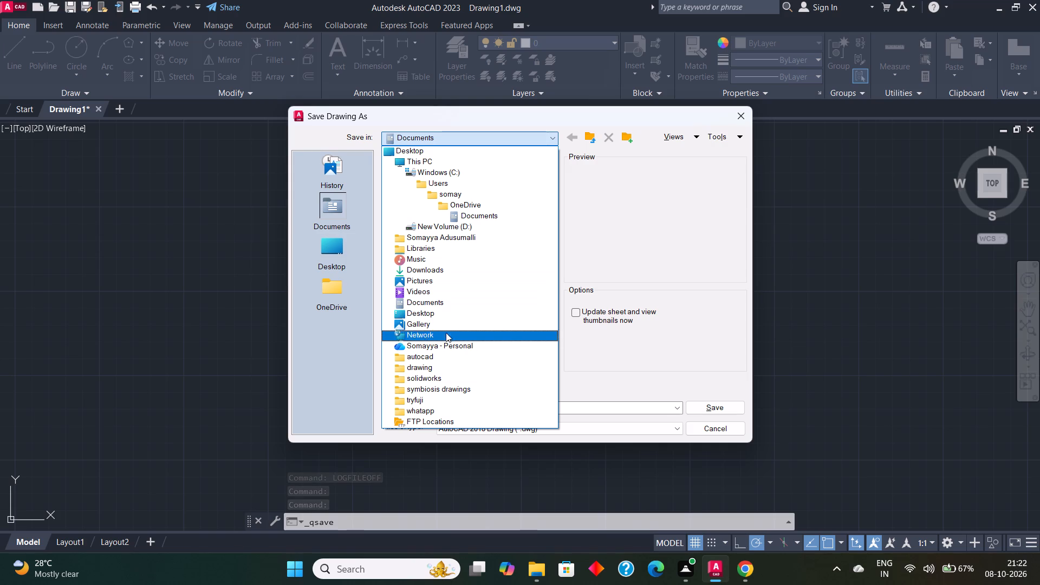
{"action": "scroll", "coordinate": [443, 358], "scroll_direction": "down", "scroll_amount": 1}
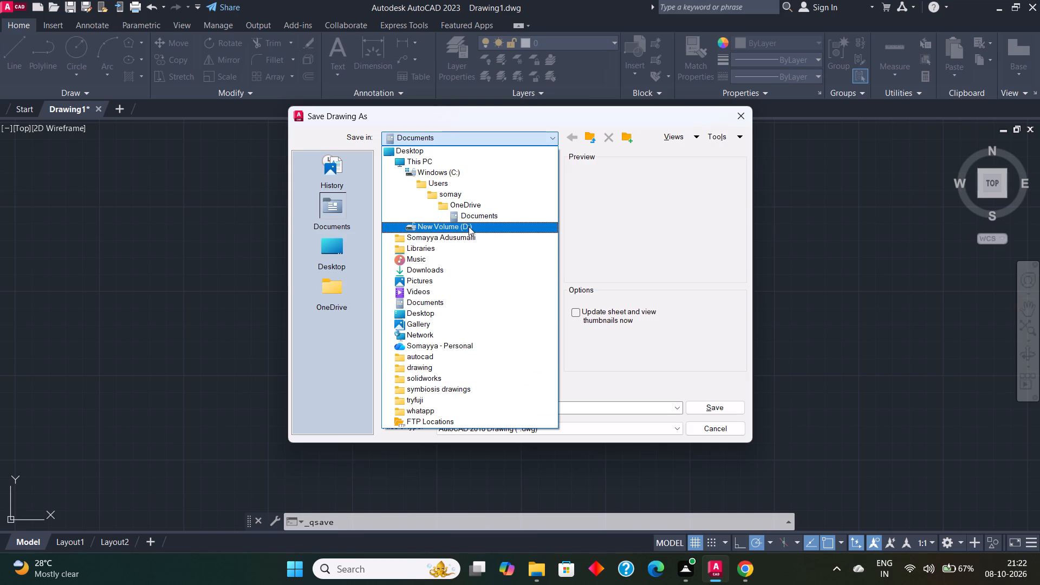
{"action": "left_click", "coordinate": [469, 226]}
{"action": "double_click", "coordinate": [418, 170]}
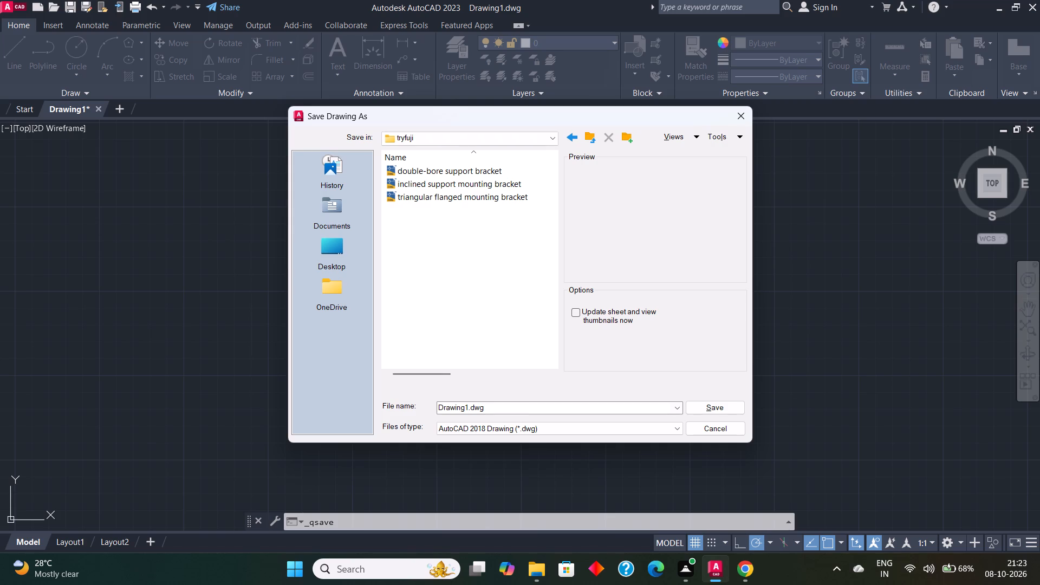
{"action": "left_click_drag", "start_coordinate": [516, 407], "coordinate": [452, 406]}
{"action": "key", "text": "BackSpace"}
{"action": "type", "text": "th"}
{"action": "type", "text": "ree"}
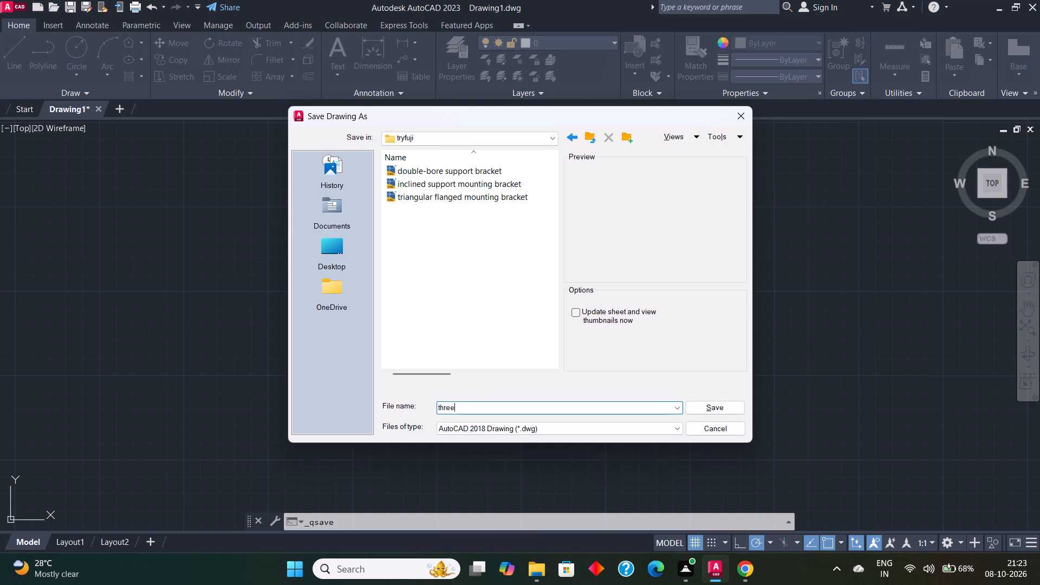
{"action": "type", "text": "-hole"}
{"action": "key", "text": "space"}
{"action": "type", "text": "mounting"}
{"action": "key", "text": "space"}
{"action": "type", "text": "flange"}
{"action": "key", "text": "space"}
{"action": "type", "text": "bracket"}
{"action": "left_click", "coordinate": [700, 408]}
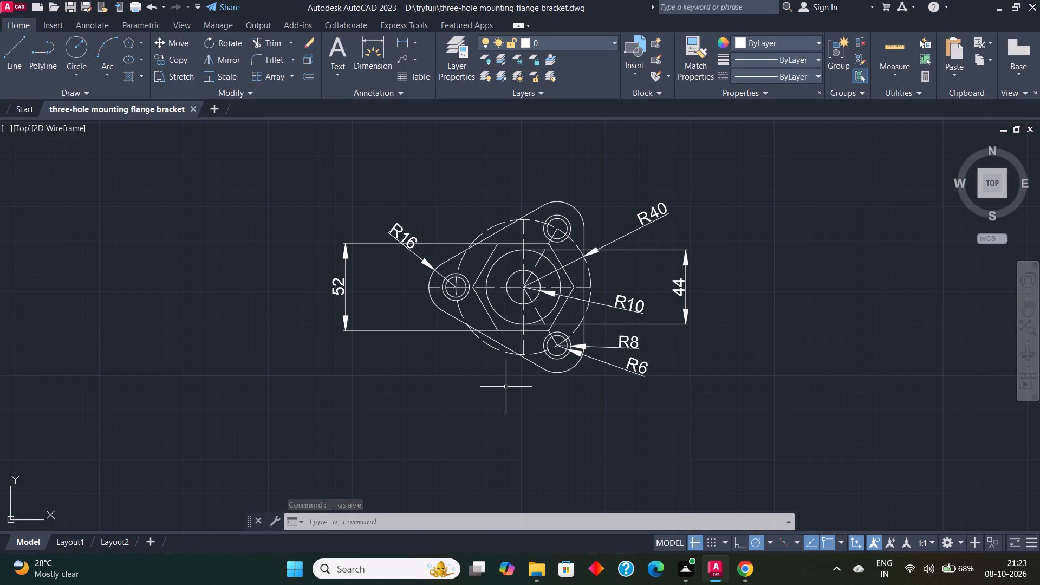
Set up a plot with DWG To PDF.pc3, ISO full bleed A4 (297.00 x 210.00 MM) paper, landscape orientation and a centred plot.
{"action": "type", "text": "plot"}
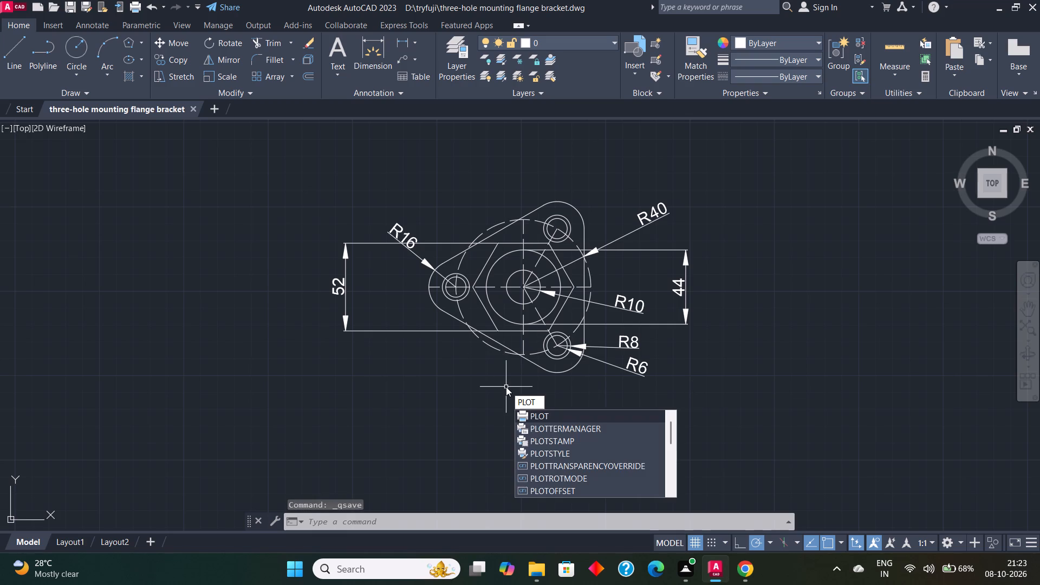
{"action": "left_click", "coordinate": [545, 418]}
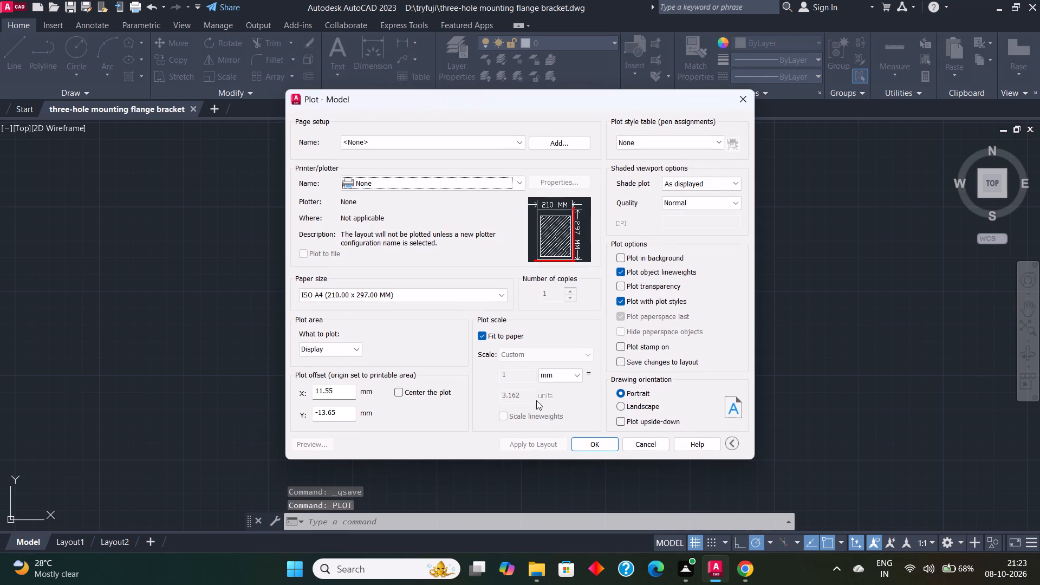
{"action": "left_click", "coordinate": [399, 185]}
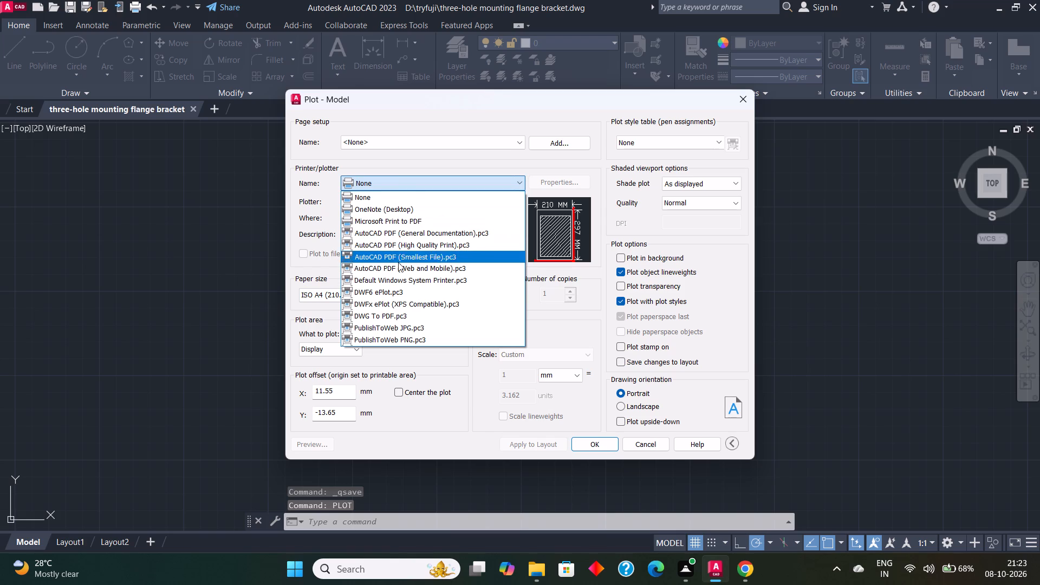
{"action": "left_click", "coordinate": [401, 318]}
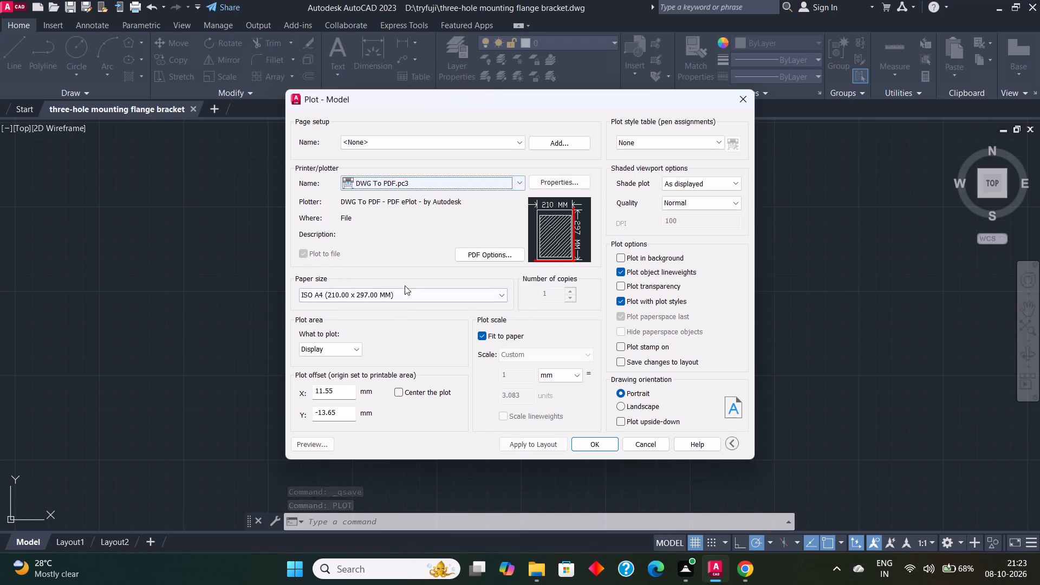
{"action": "left_click", "coordinate": [445, 297]}
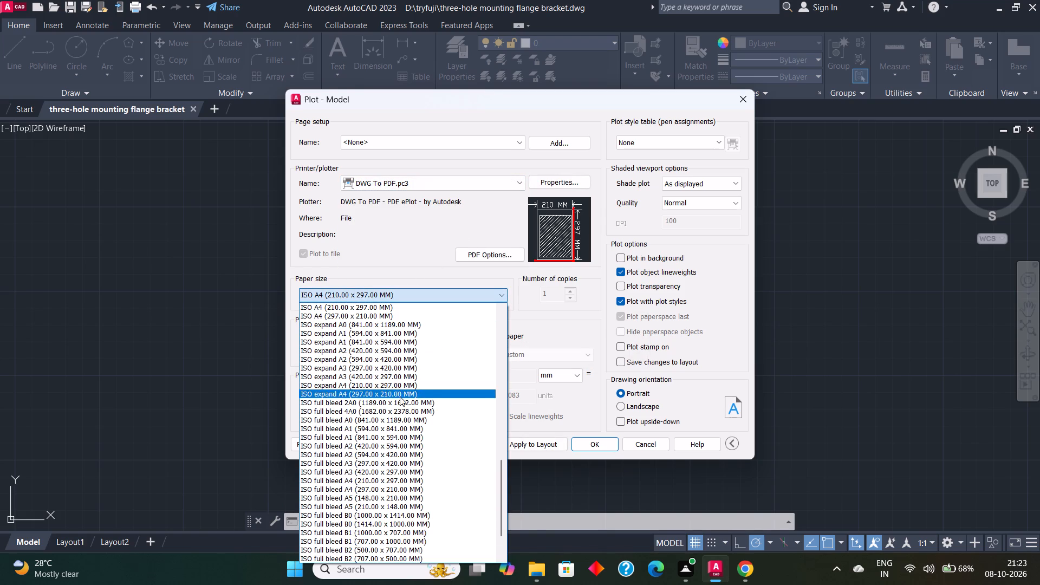
{"action": "left_click", "coordinate": [402, 487]}
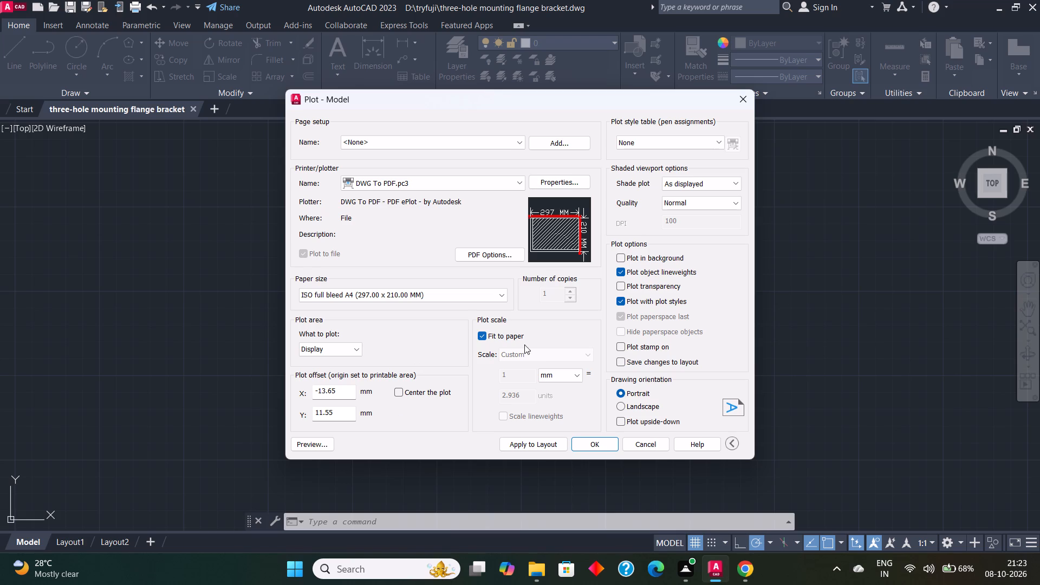
{"action": "left_click", "coordinate": [621, 405]}
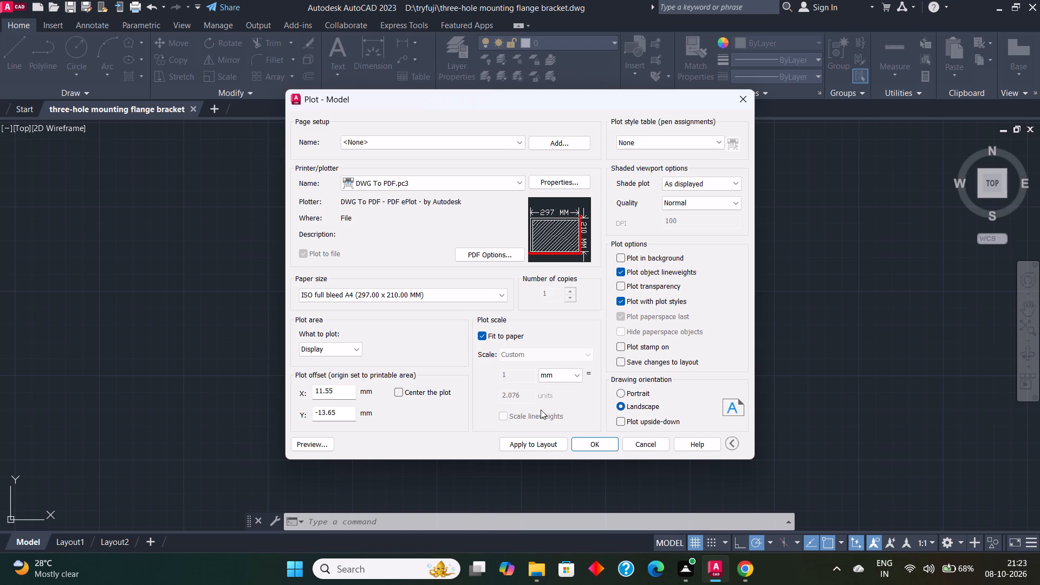
{"action": "scroll", "coordinate": [537, 408], "scroll_direction": "down", "scroll_amount": 1}
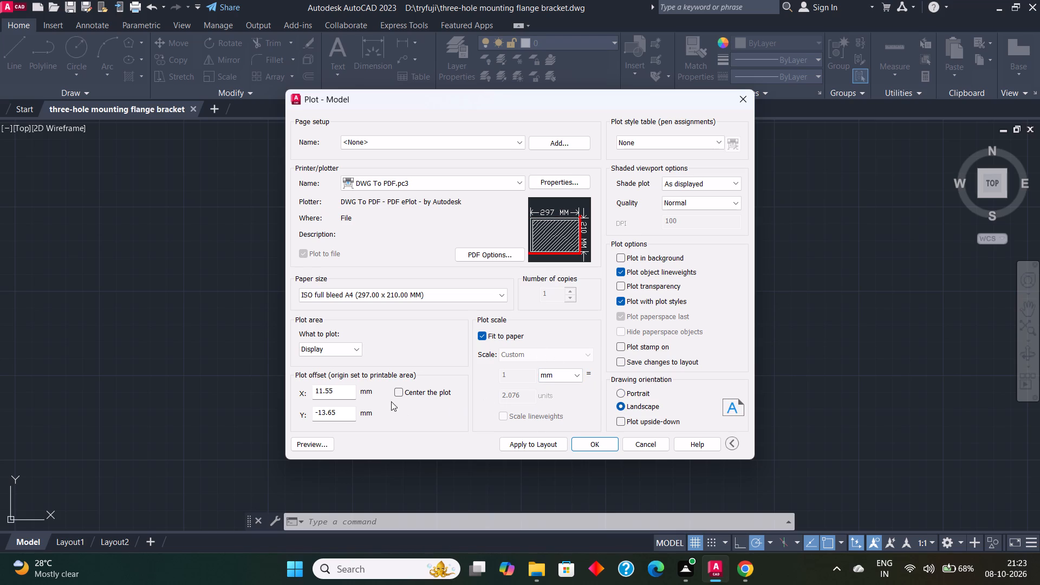
{"action": "left_click", "coordinate": [401, 393]}
Set the plot area to a window enclosing the whole part and all its dimensions.
{"action": "left_click", "coordinate": [342, 350]}
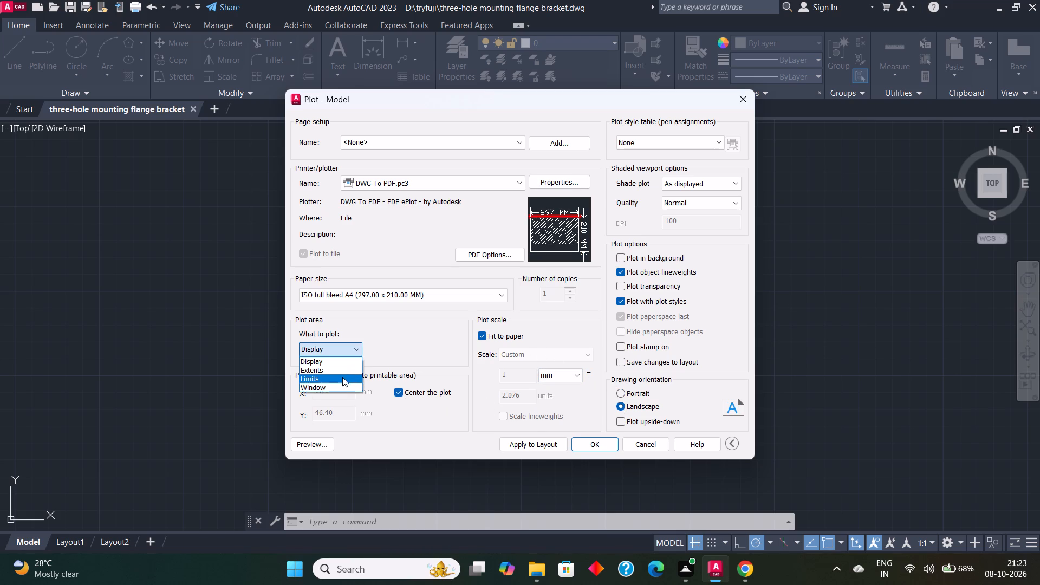
{"action": "left_click", "coordinate": [342, 383]}
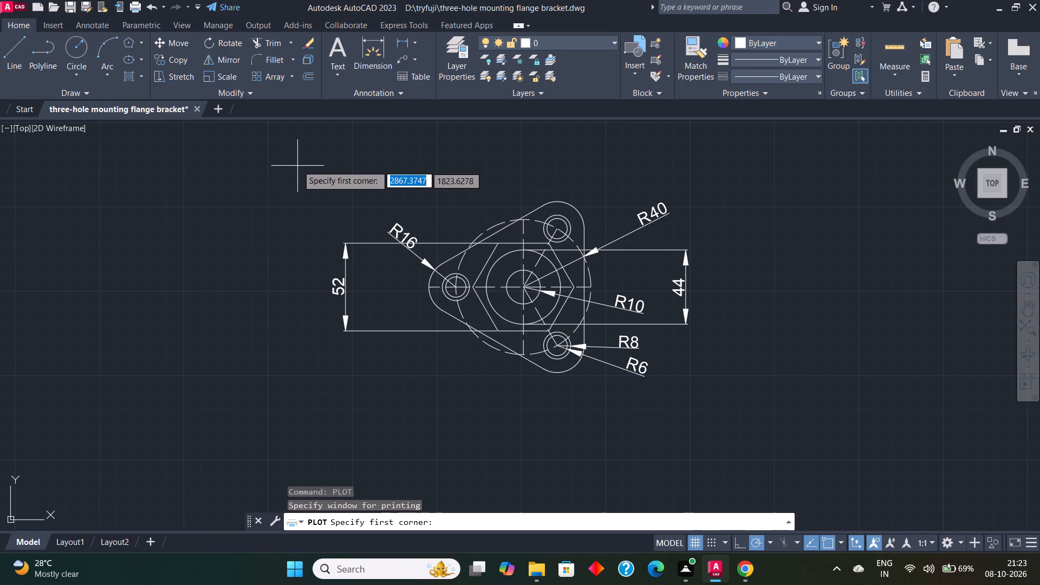
{"action": "left_click_drag", "start_coordinate": [296, 155], "coordinate": [727, 428]}
{"action": "left_click", "coordinate": [727, 428]}
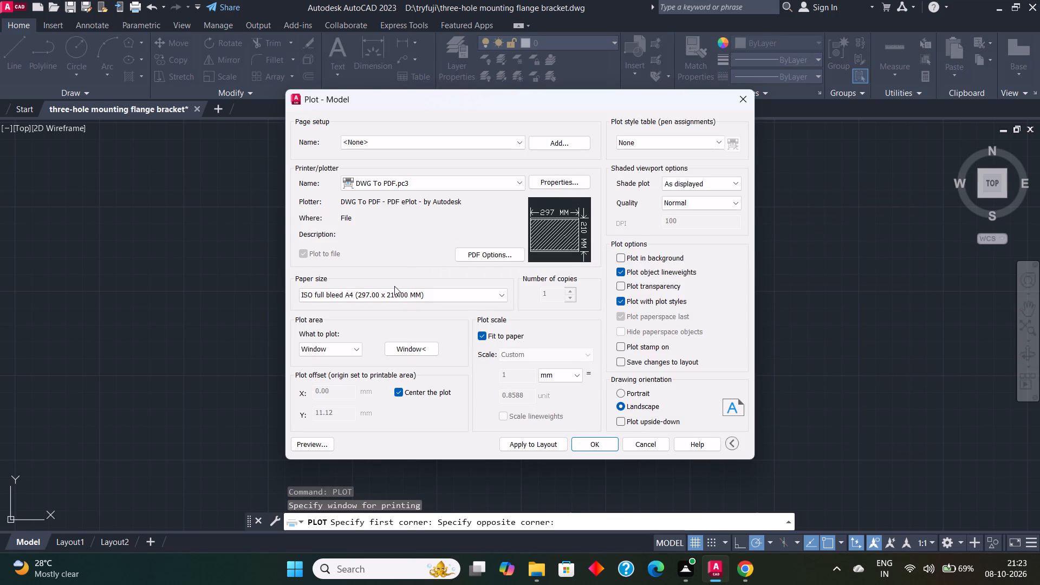
Plot the drawing to a PDF in the tryfuji folder on drive D: under the suggested file name, and close the opened PDF.
{"action": "left_click", "coordinate": [586, 443]}
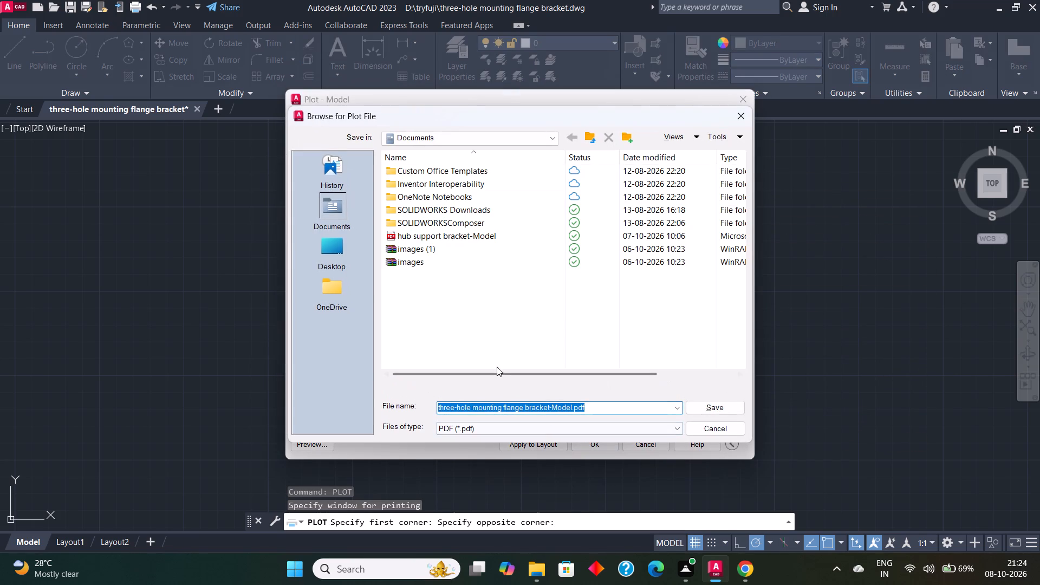
{"action": "left_click", "coordinate": [465, 139]}
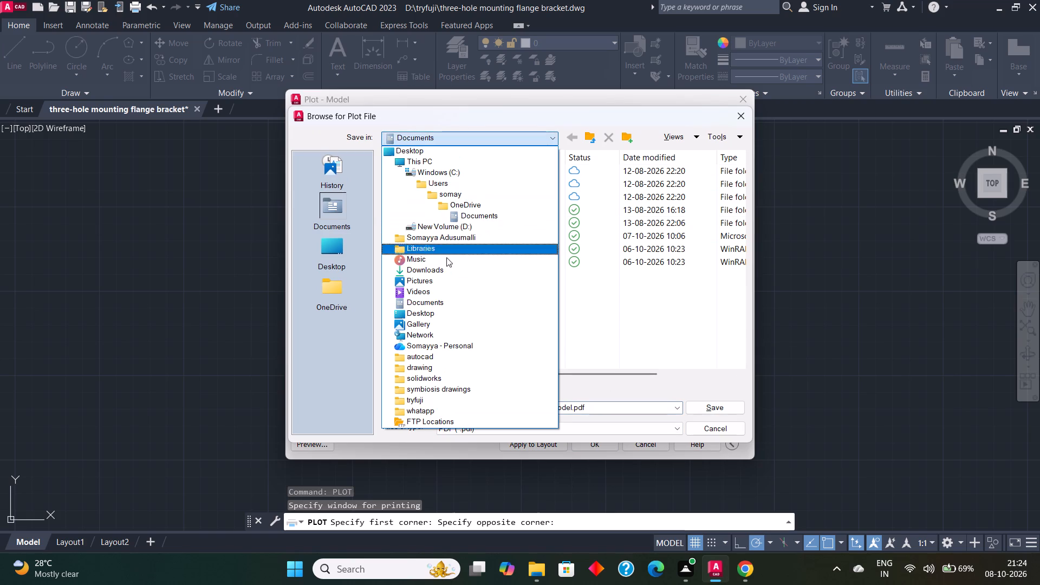
{"action": "left_click", "coordinate": [459, 229]}
{"action": "double_click", "coordinate": [424, 171]}
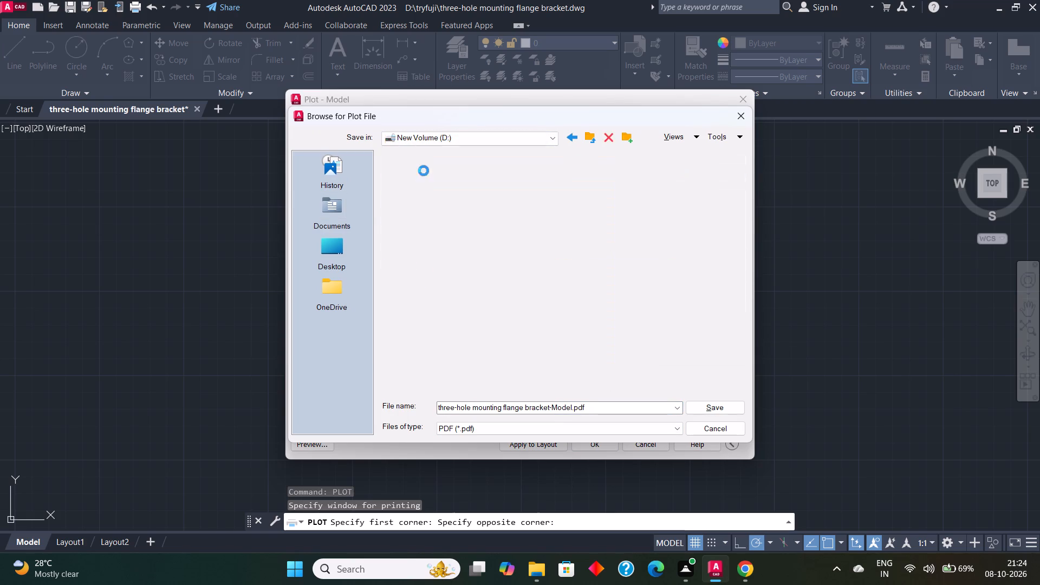
{"action": "left_click", "coordinate": [705, 407]}
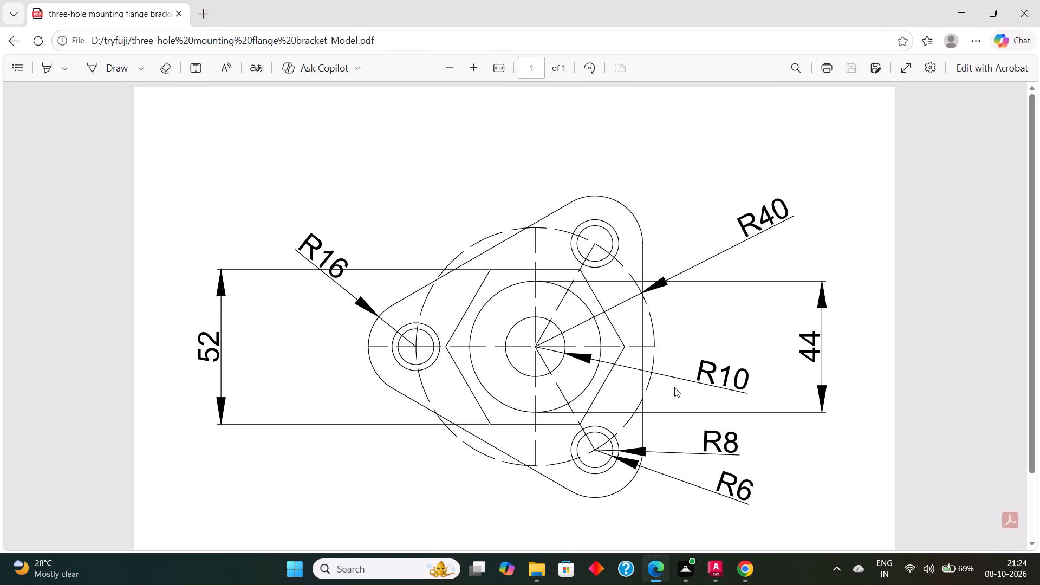
{"action": "left_click", "coordinate": [1029, 4]}
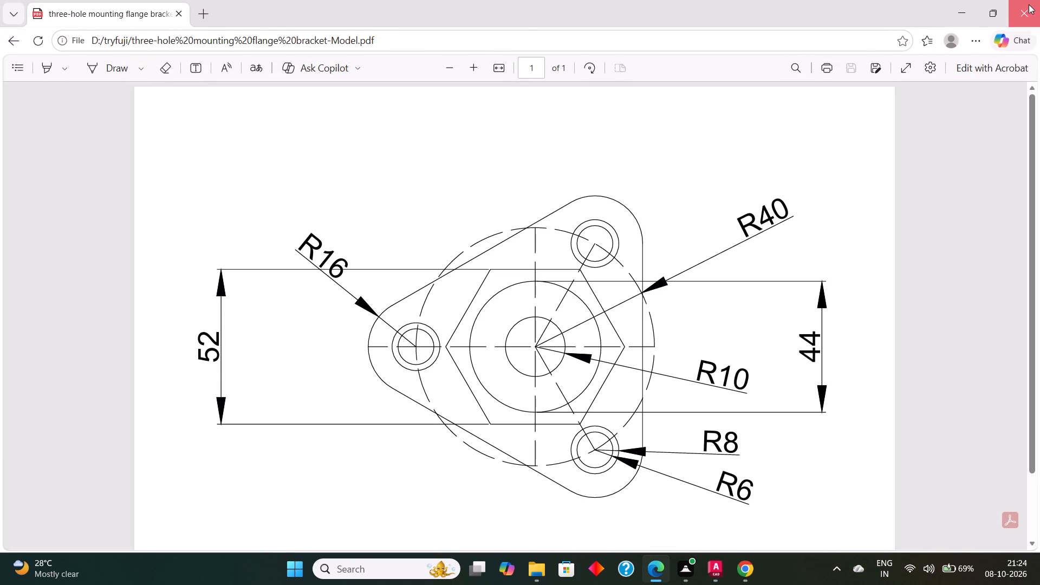